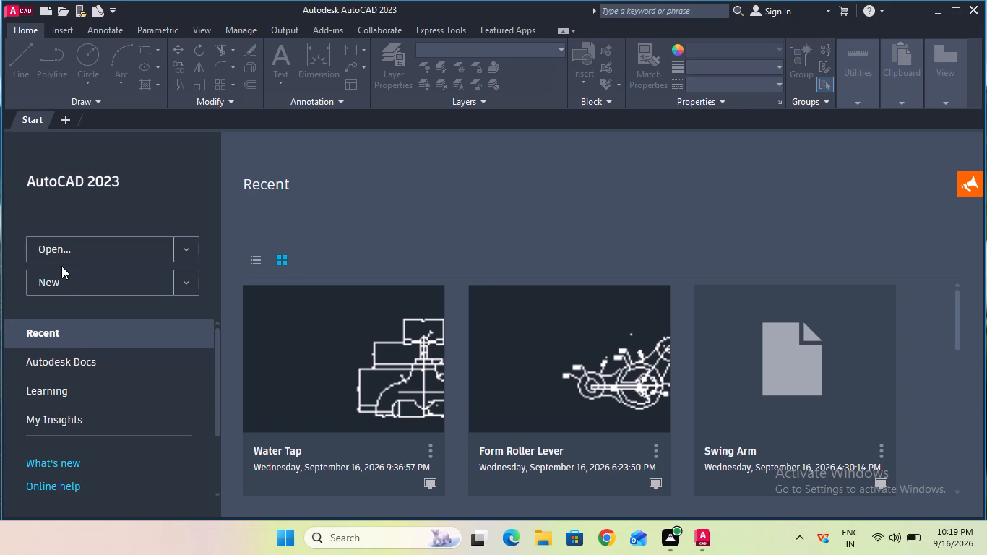
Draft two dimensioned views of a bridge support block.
Create a new blank drawing.
left_click(61, 288)
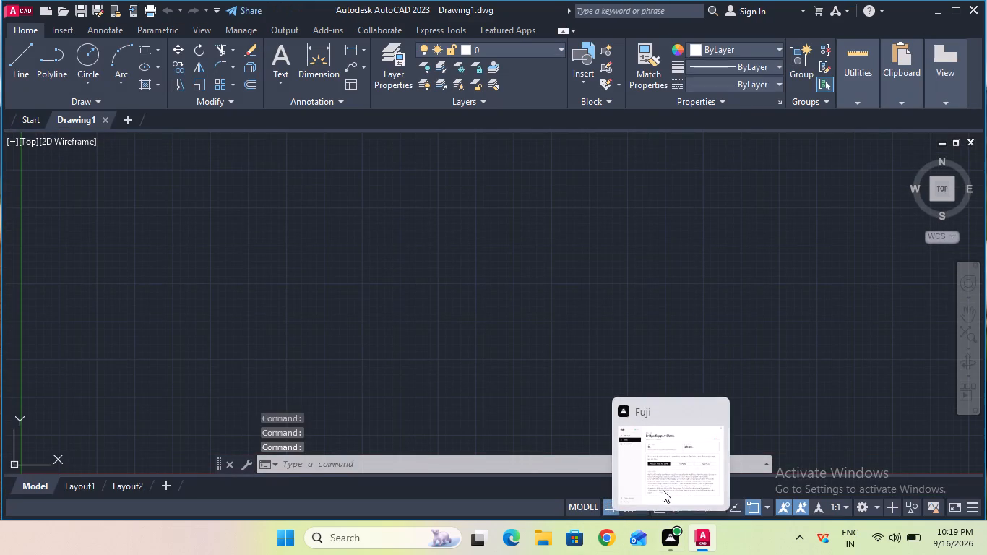
left_click(732, 538)
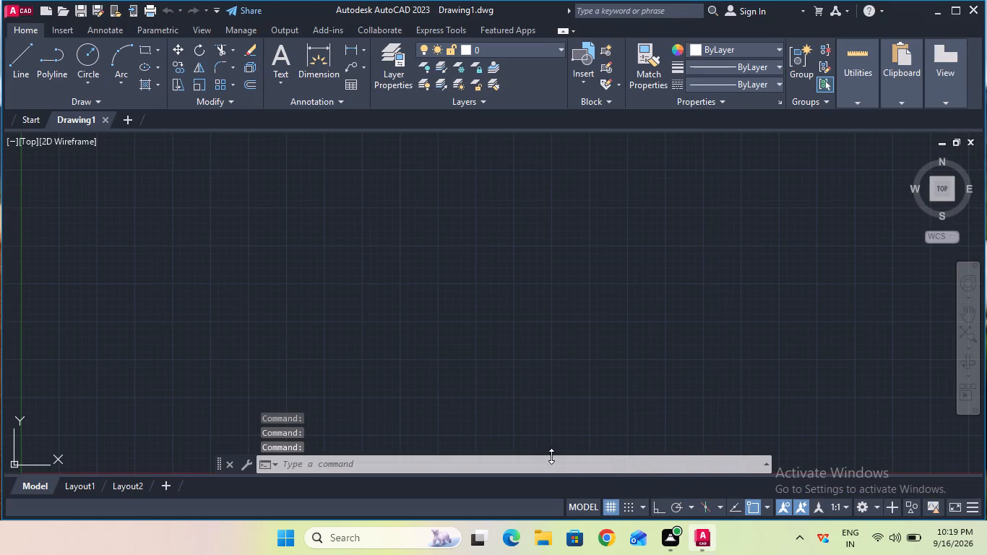
Turn on command log recording with the LOGFILEON command.
left_click(548, 457)
type("lo")
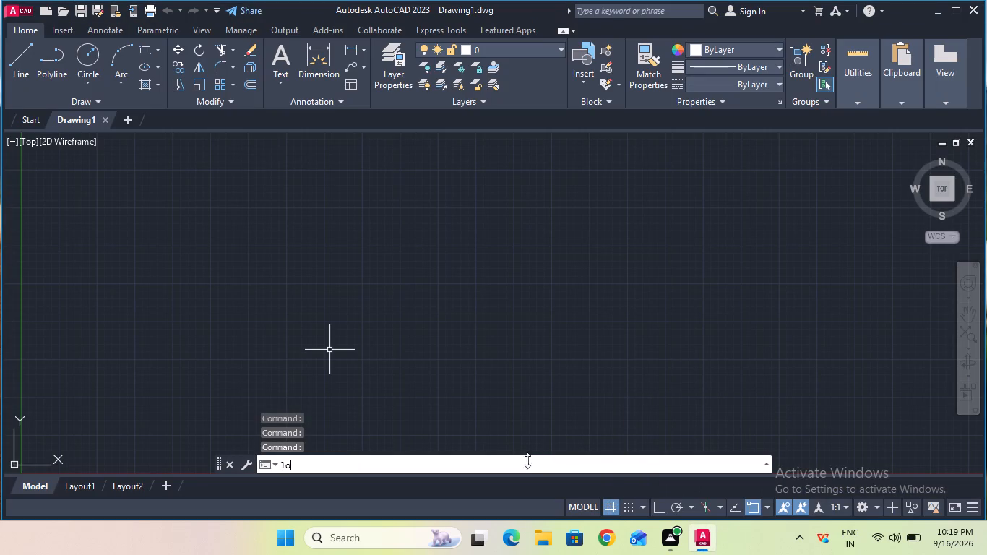
left_click(349, 345)
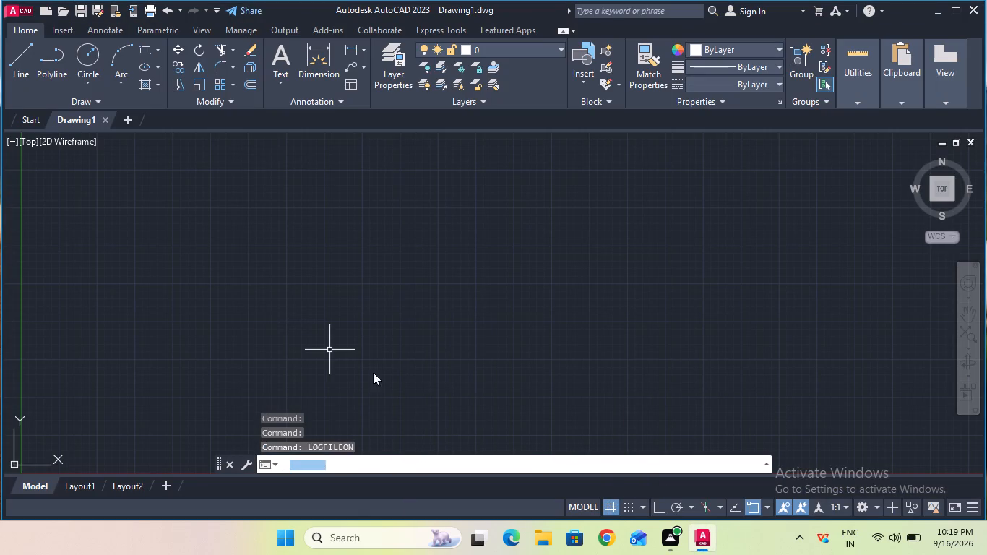
Configure the drawing units with a length precision of 0 and millimeters as the insertion scale.
left_click(416, 463)
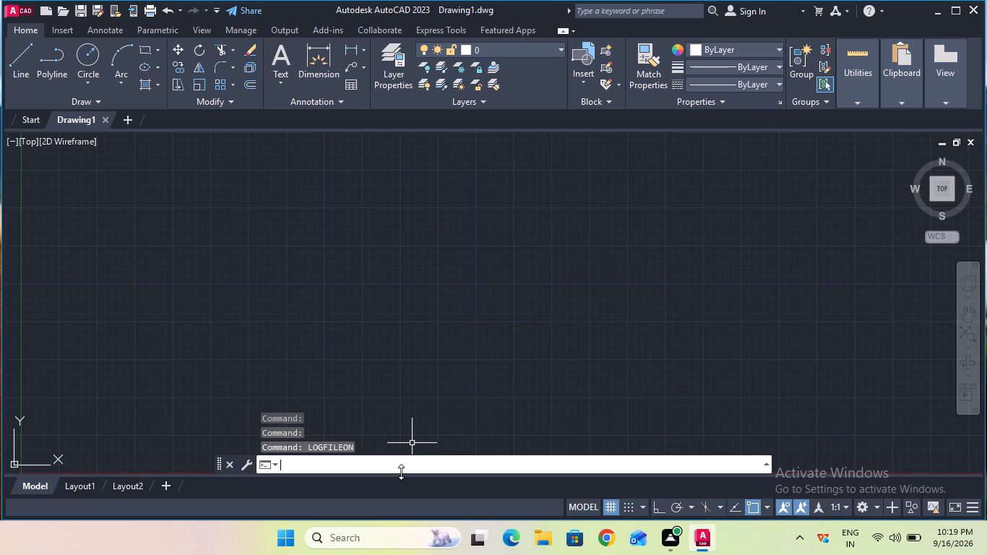
double_click(398, 470)
type("uni")
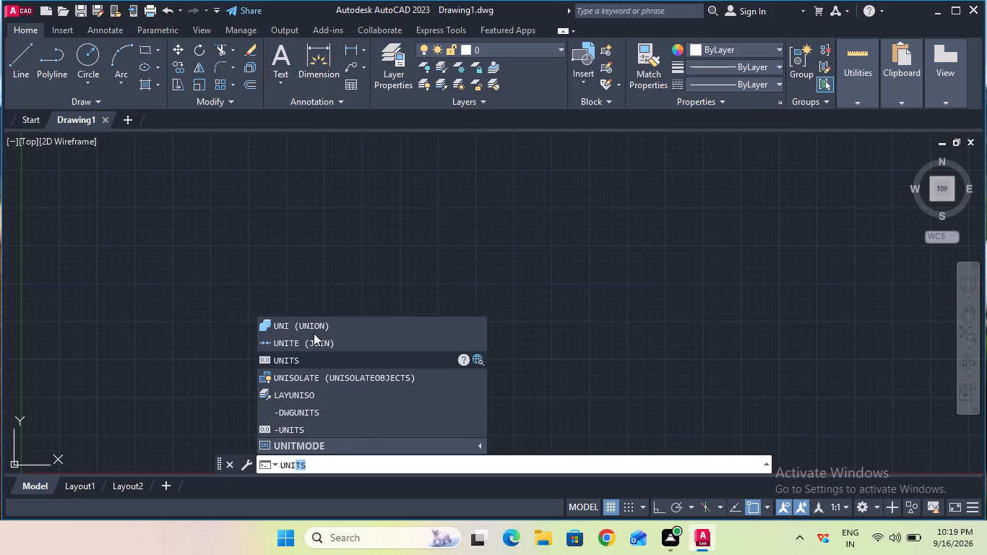
left_click(318, 356)
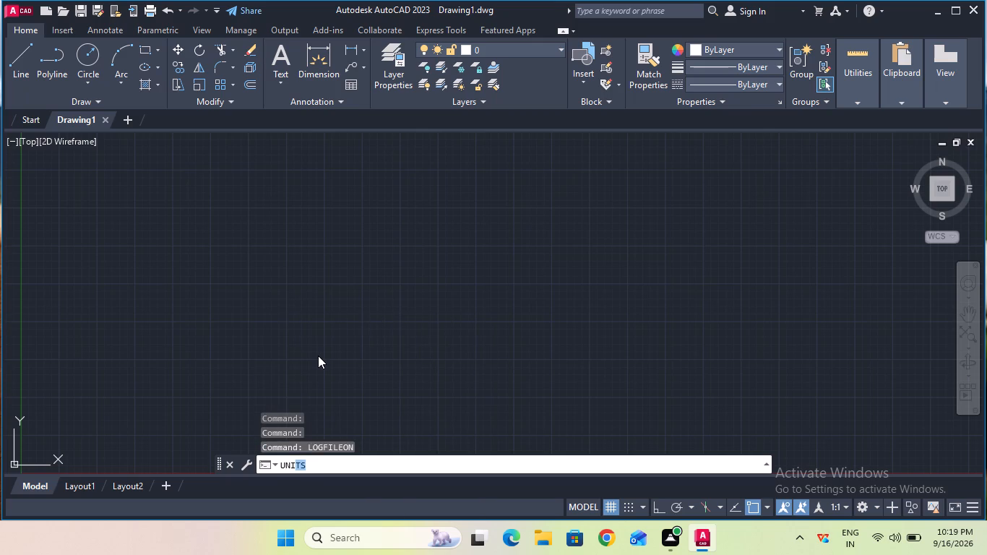
left_click(394, 197)
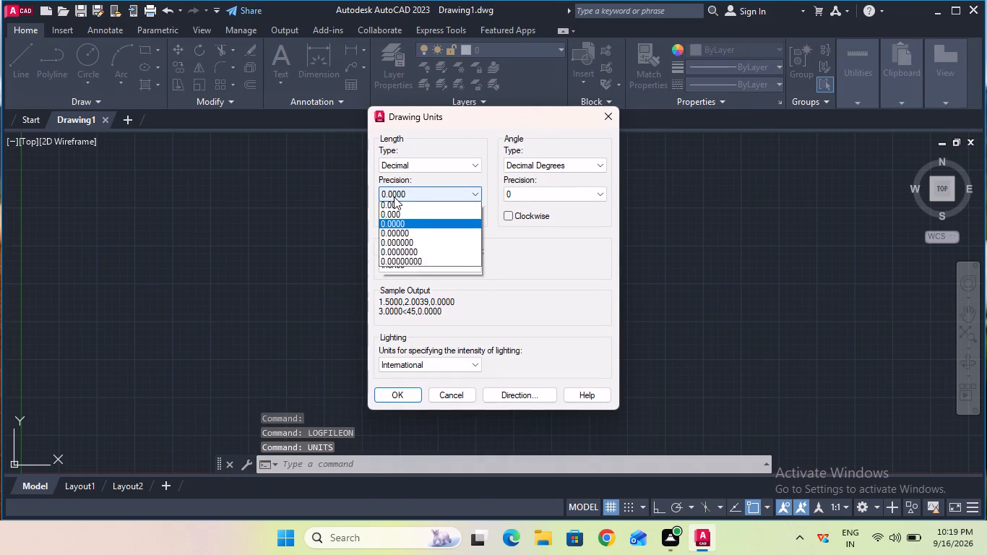
left_click(395, 204)
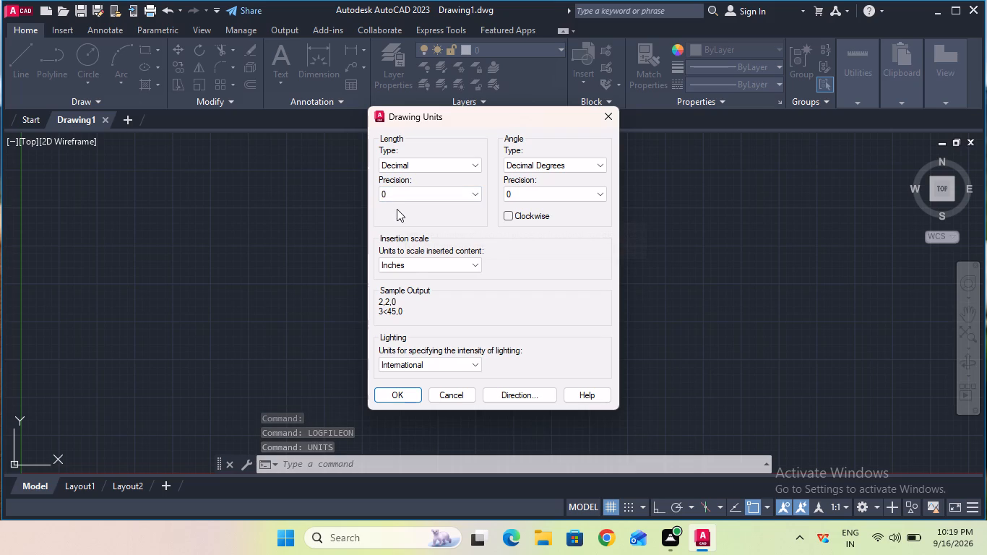
left_click(409, 257)
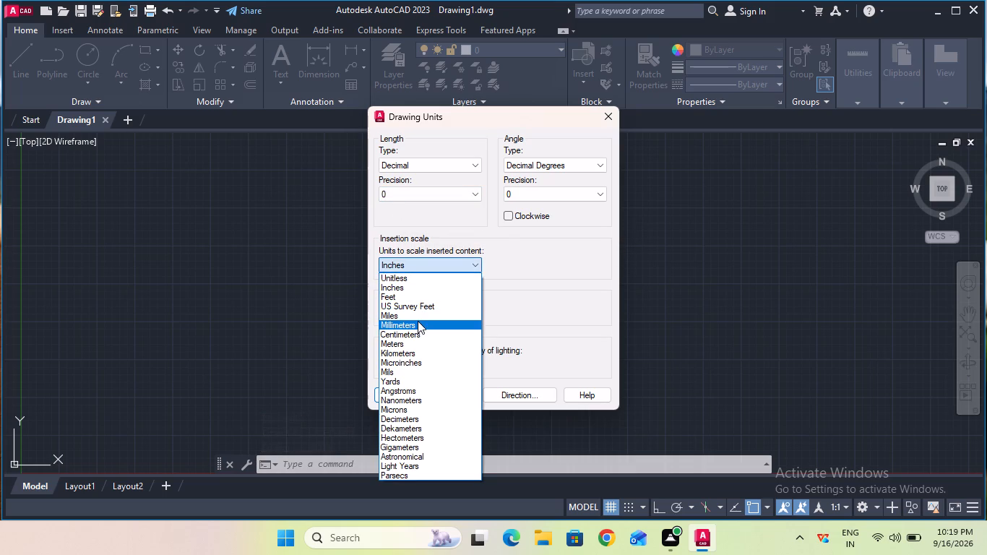
left_click(420, 324)
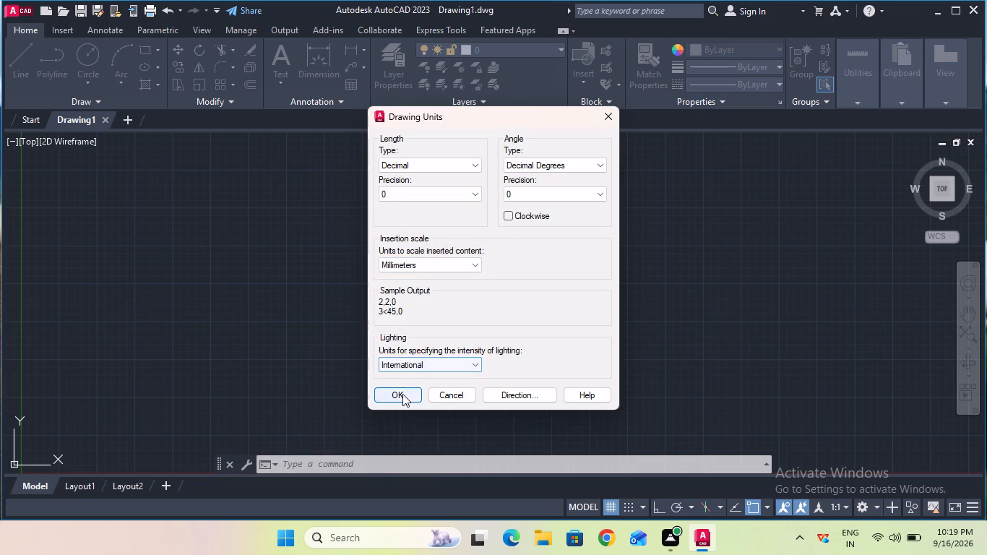
left_click(402, 394)
Modify the Standard dimension style's text to a height of 6 with ISO standard alignment.
left_click(364, 463)
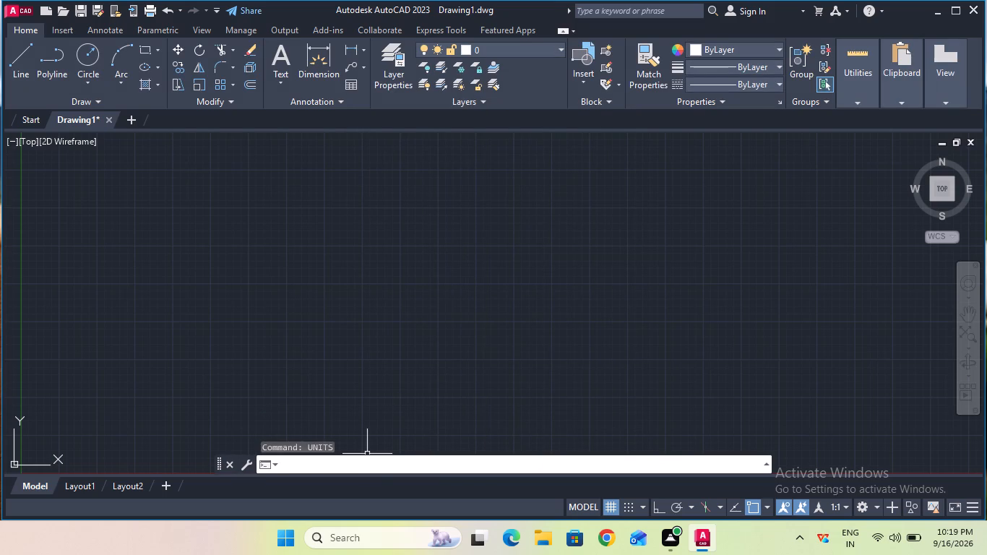
key("d")
key("Return")
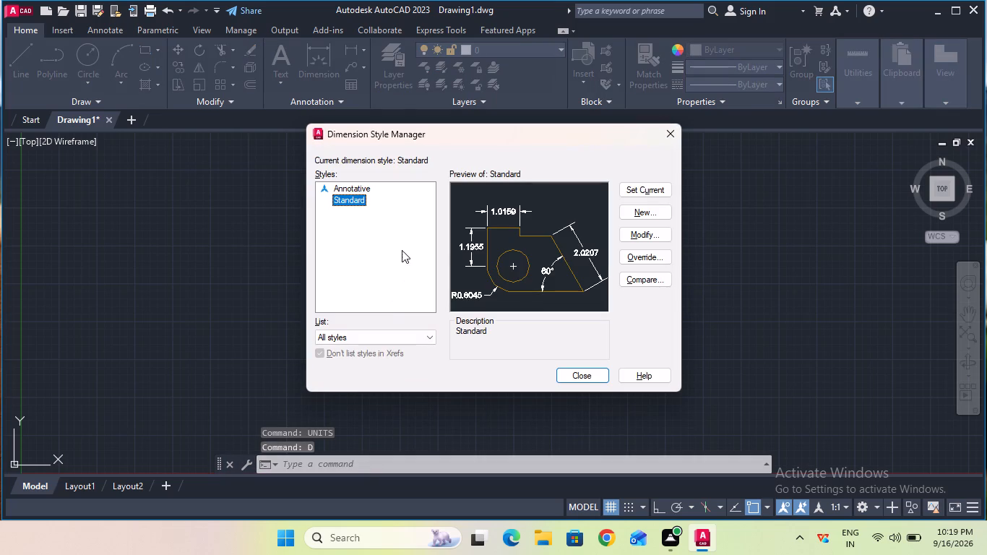
left_click(628, 235)
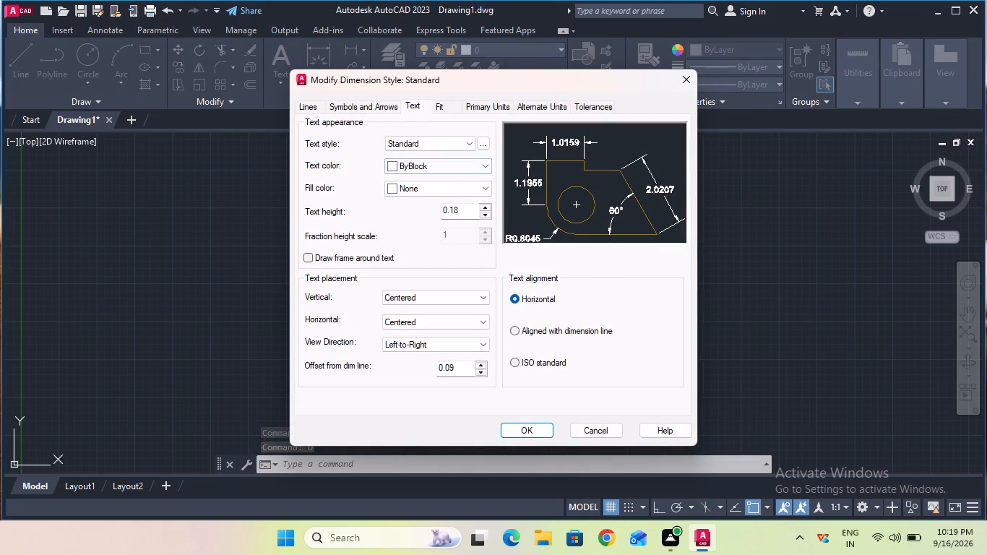
left_click(471, 217)
key("BackSpace")
key("BackSpace")
key("BackSpace")
key("BackSpace")
key("BackSpace")
key("BackSpace")
key("BackSpace")
key("BackSpace")
key("BackSpace")
key("BackSpace")
key("BackSpace")
key("BackSpace")
key("BackSpace")
key("BackSpace")
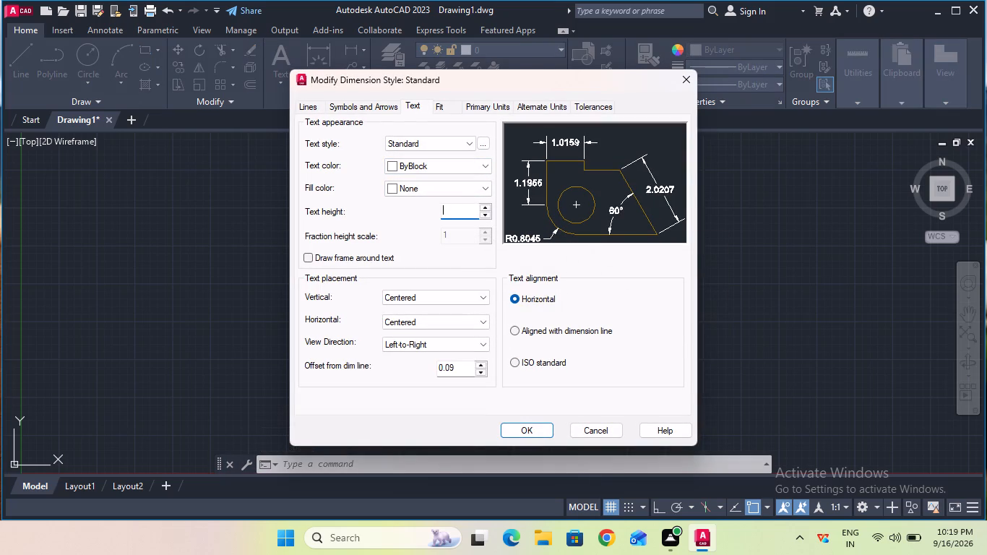
key("6")
left_click(520, 361)
Set the Standard dimension style's linear precision to 0, save the style and make it current.
left_click(480, 106)
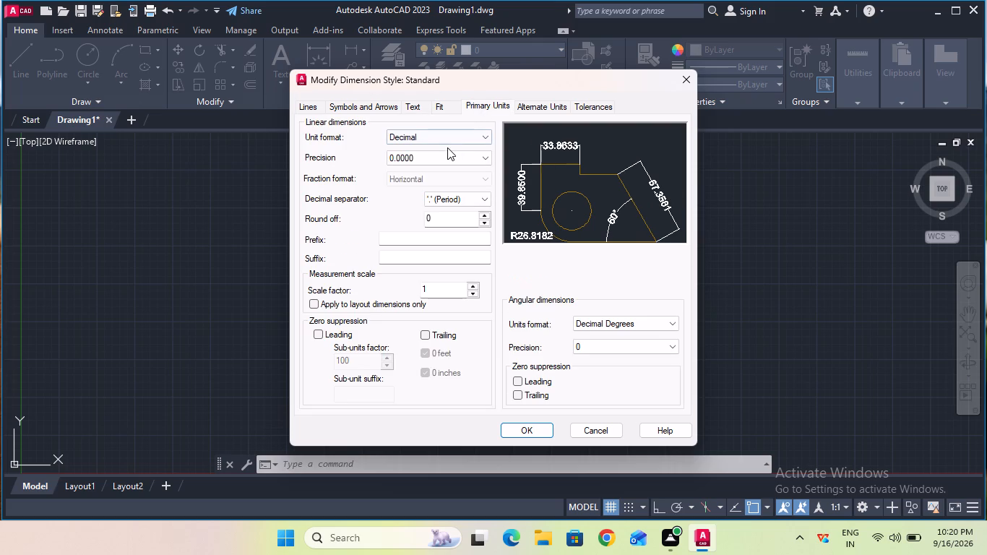
left_click(445, 152)
left_click(443, 168)
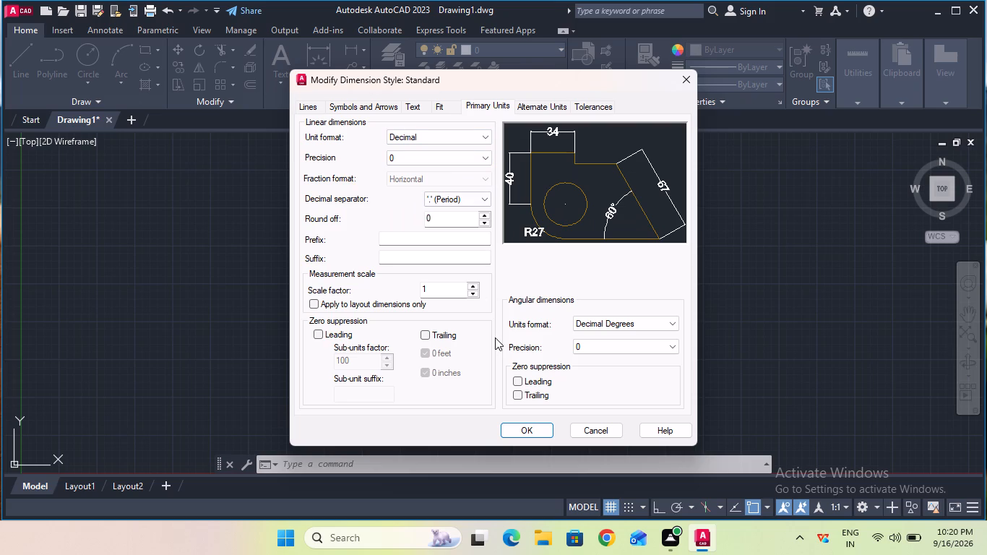
double_click(521, 430)
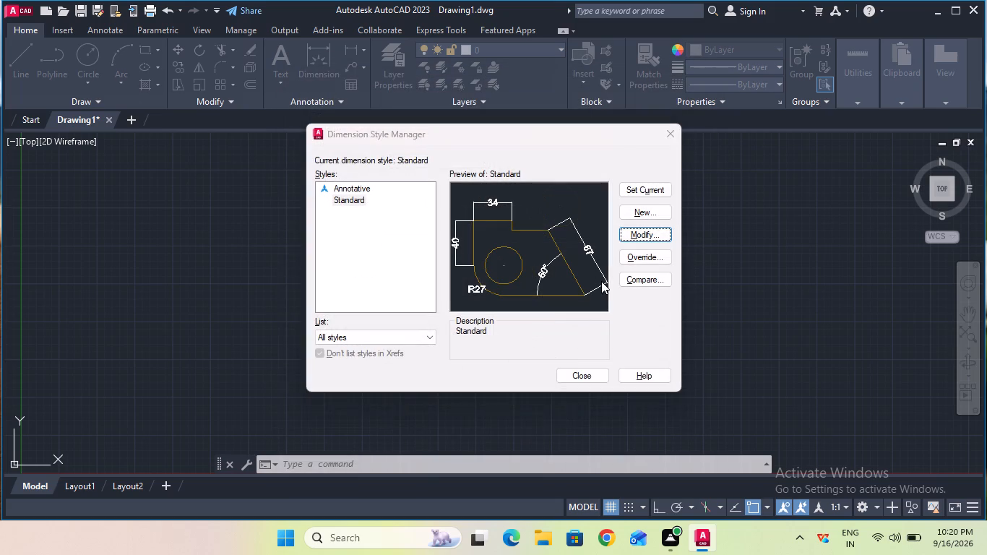
double_click(647, 190)
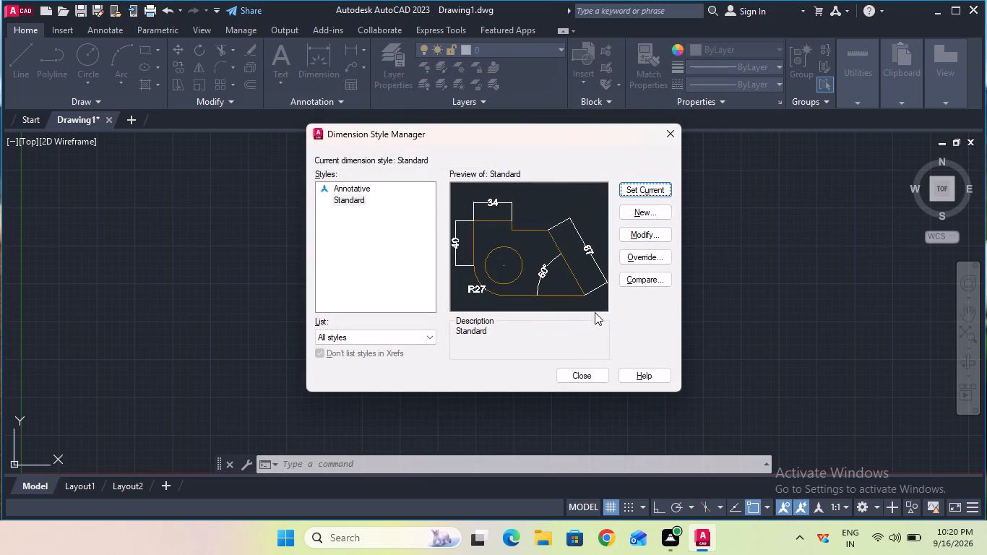
double_click(579, 381)
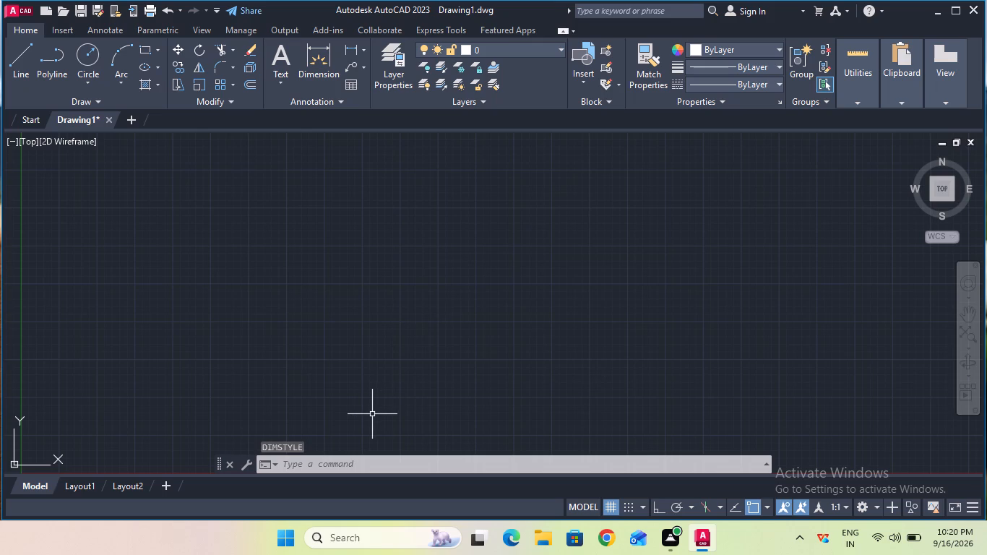
Set the model space limits with the lower-left corner at 0,0 and the upper-right corner at 100,100.
key("l")
type("im")
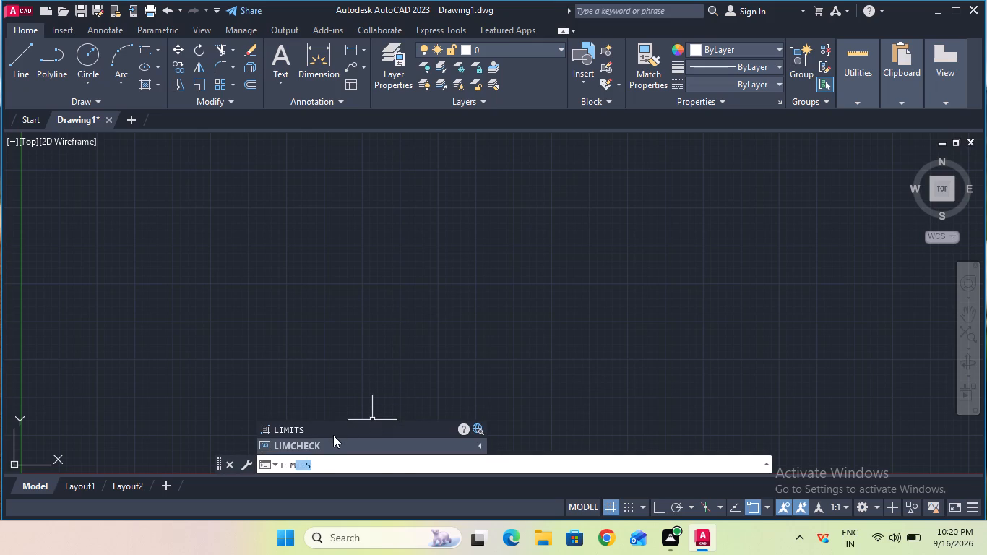
left_click(334, 428)
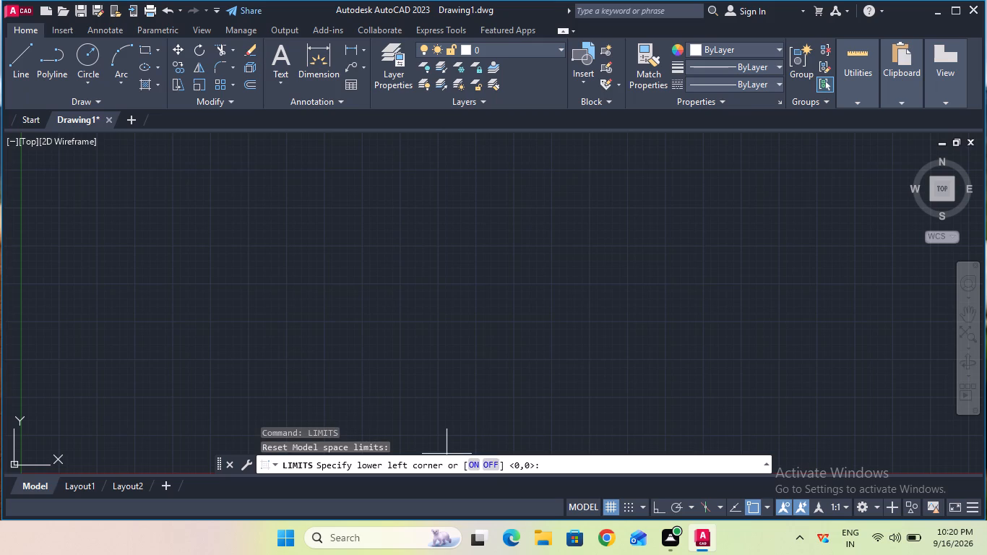
left_click(543, 460)
type("0,0")
key("Return")
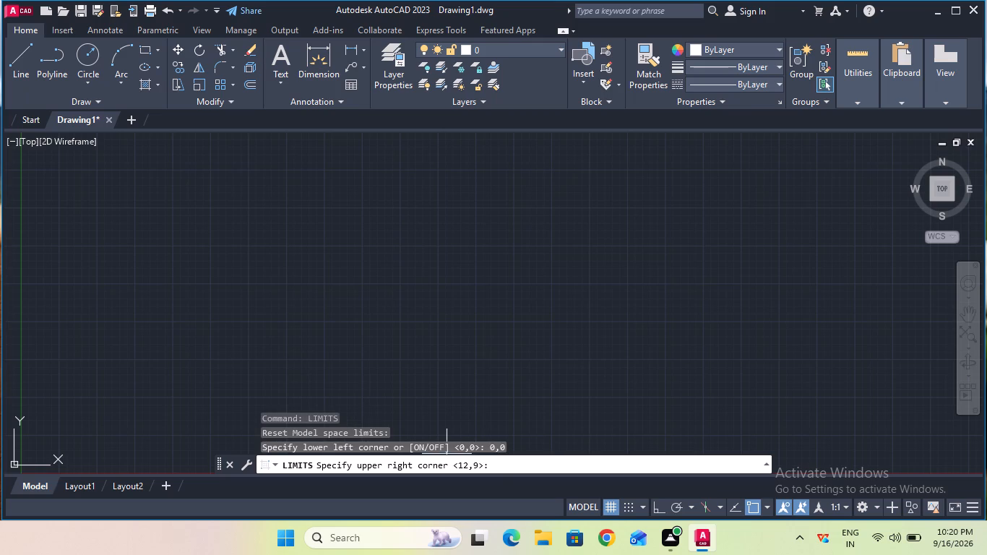
type("100")
key("comma")
type("100")
key("Return")
key("z")
key("Return")
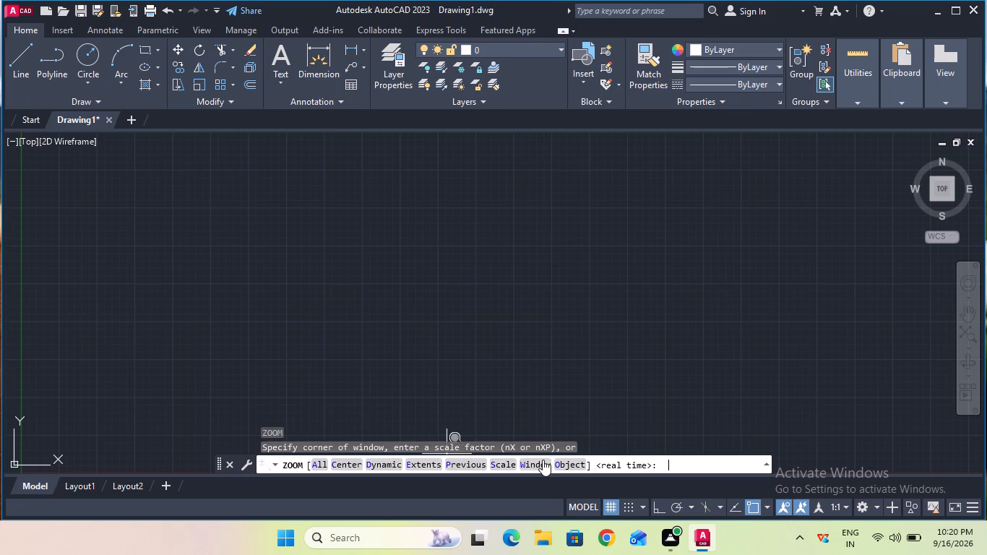
key("a")
key("Return")
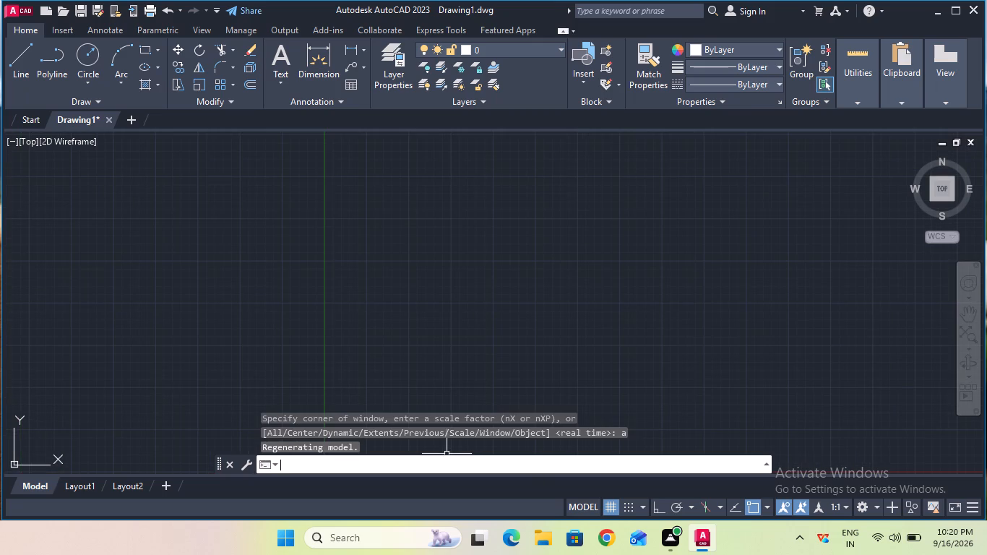
Turn on Ortho mode and draw a 150 mm horizontal line above and to the right of the origin.
key("F8")
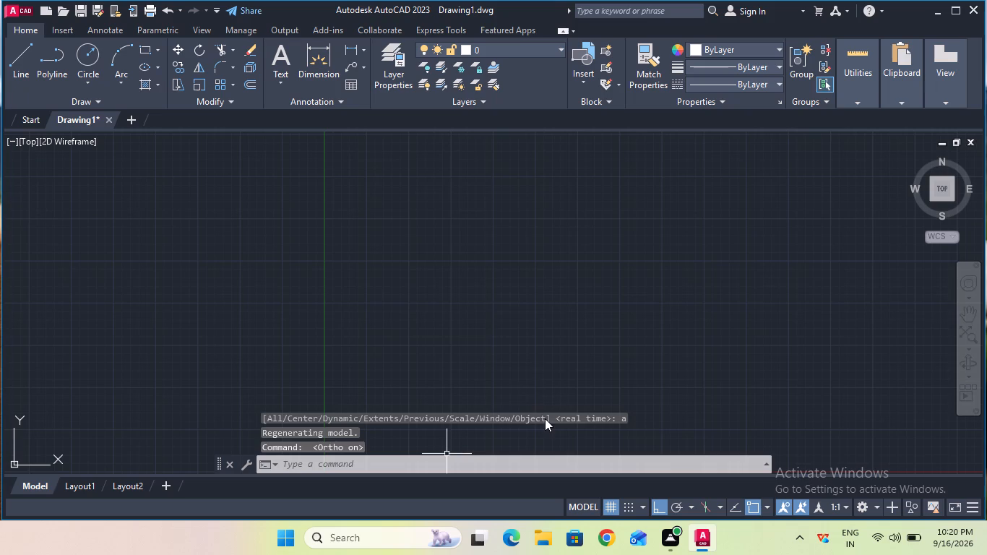
left_click(20, 57)
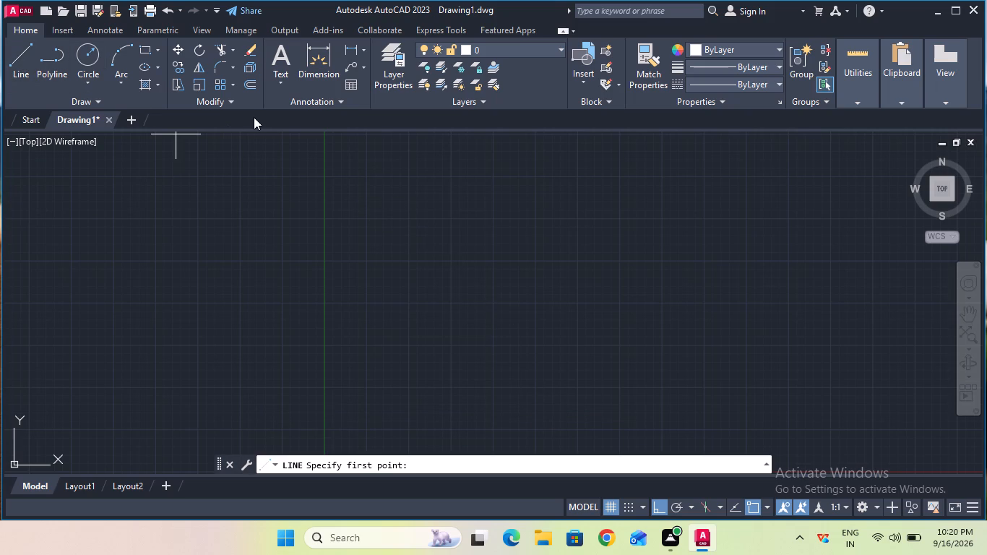
left_click(409, 176)
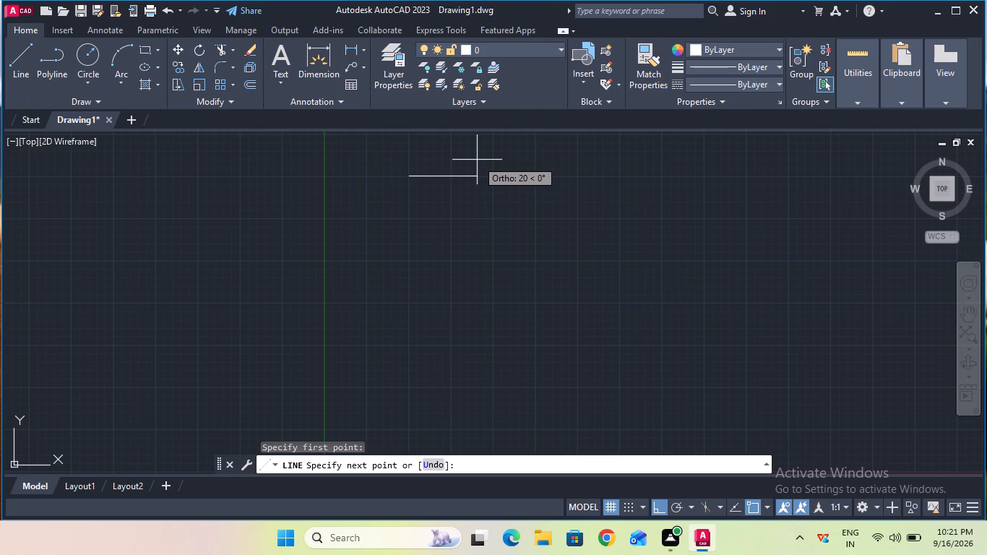
key("1")
type("50")
key("Return")
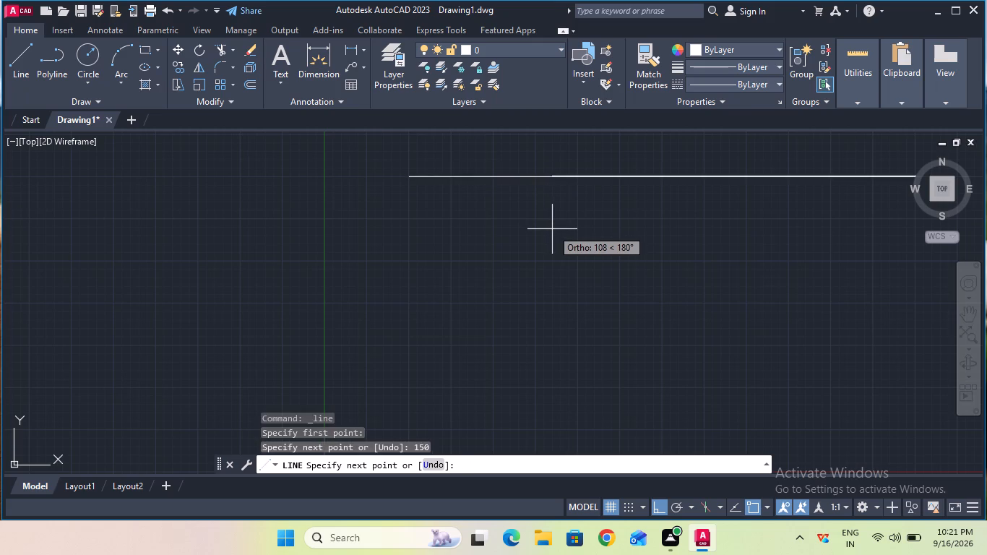
key("Escape")
scroll(586, 224, "down", 2, "ctrl")
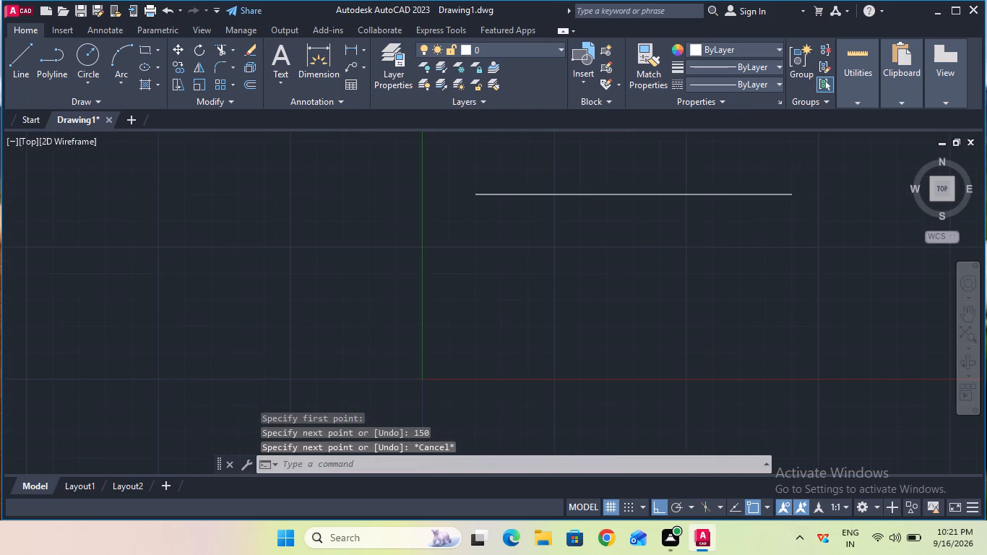
Erase the 150 mm horizontal line above and to the right of the origin.
scroll(586, 224, "up", 1, "ctrl")
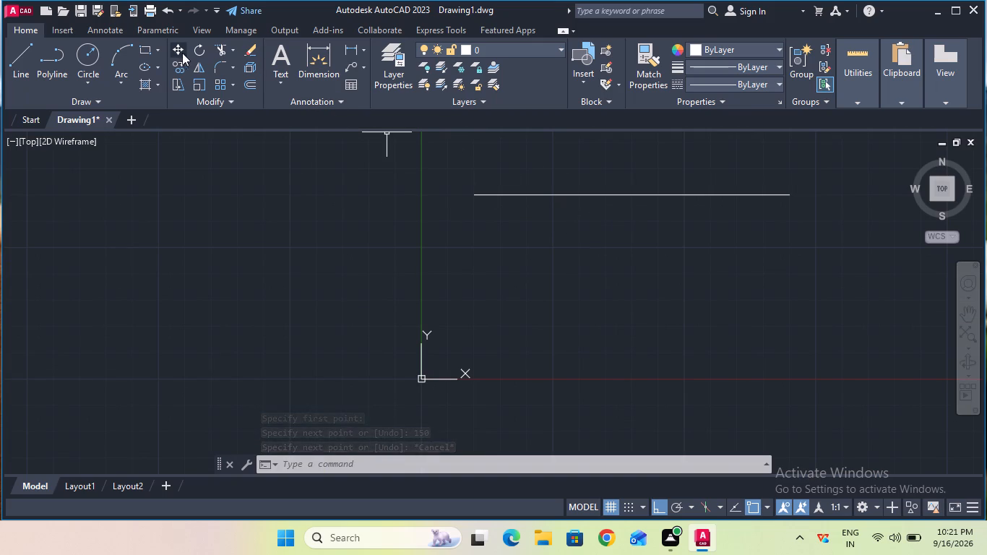
double_click(489, 192)
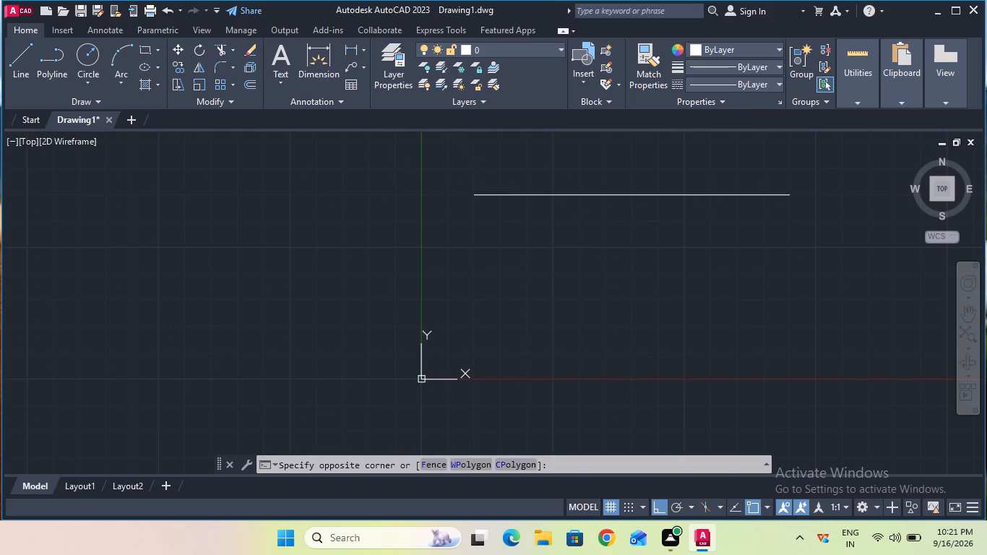
left_click(507, 200)
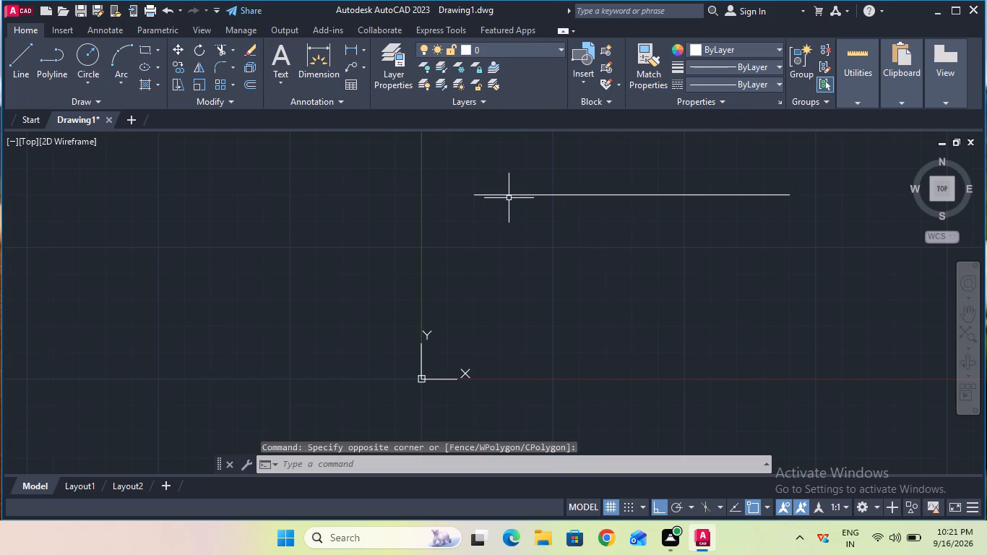
left_click(509, 194)
key("Delete")
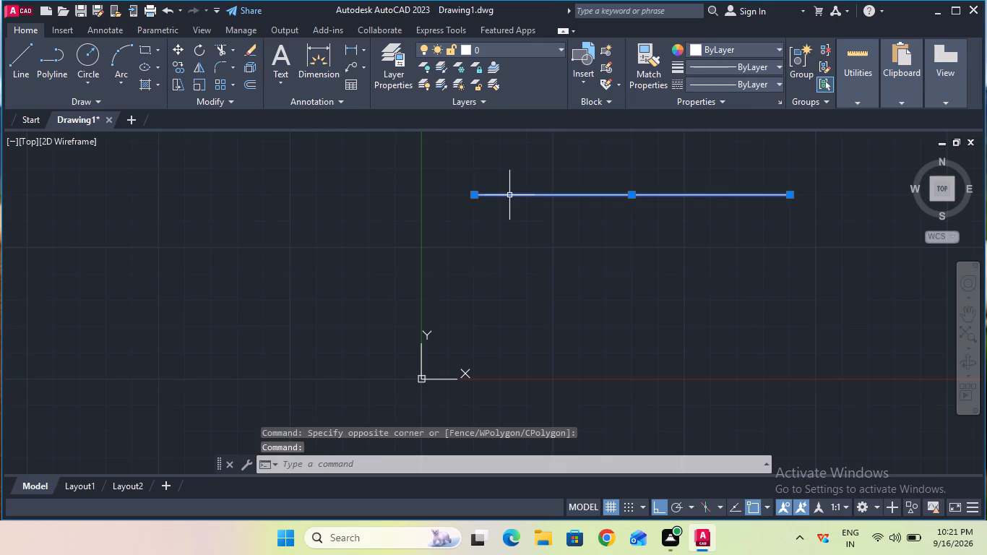
key("Delete")
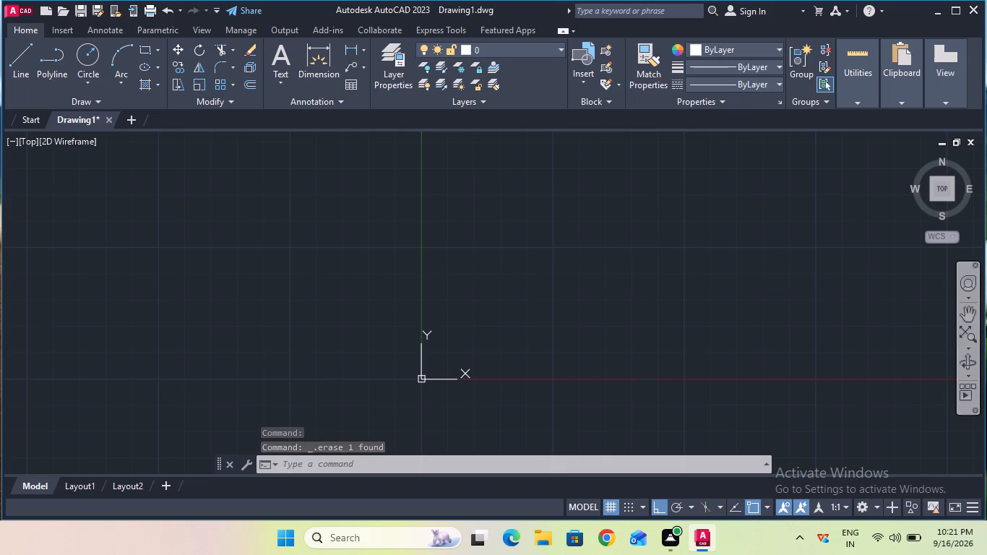
Draw a 150 mm horizontal line in the empty area above and to the right of the origin.
left_click(973, 313)
left_click_drag(862, 223, 853, 322)
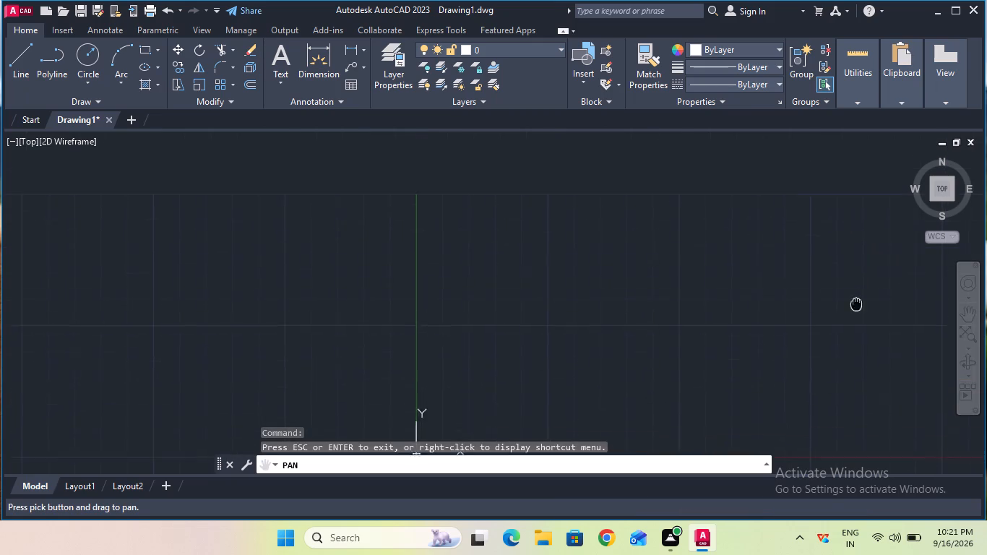
left_click_drag(853, 322, 503, 342)
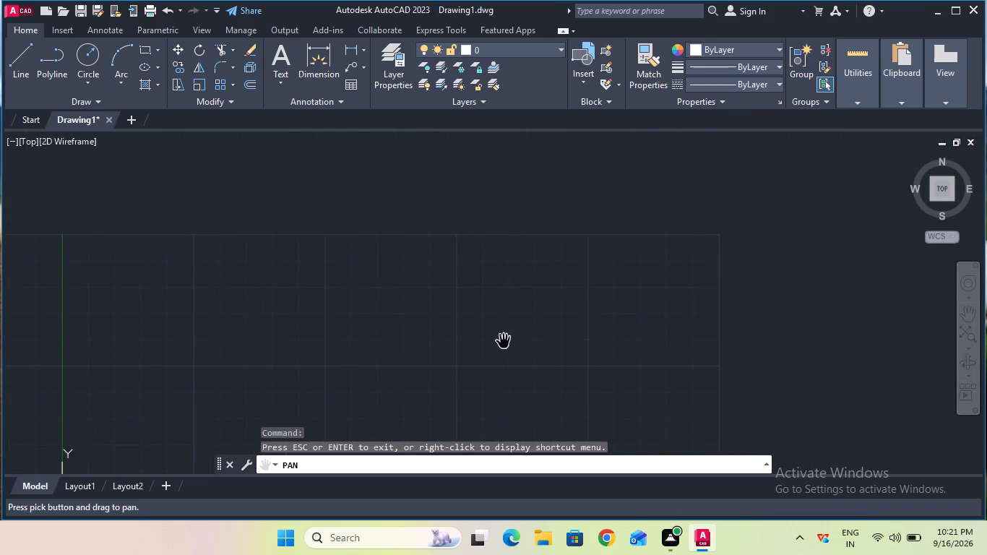
key("Escape")
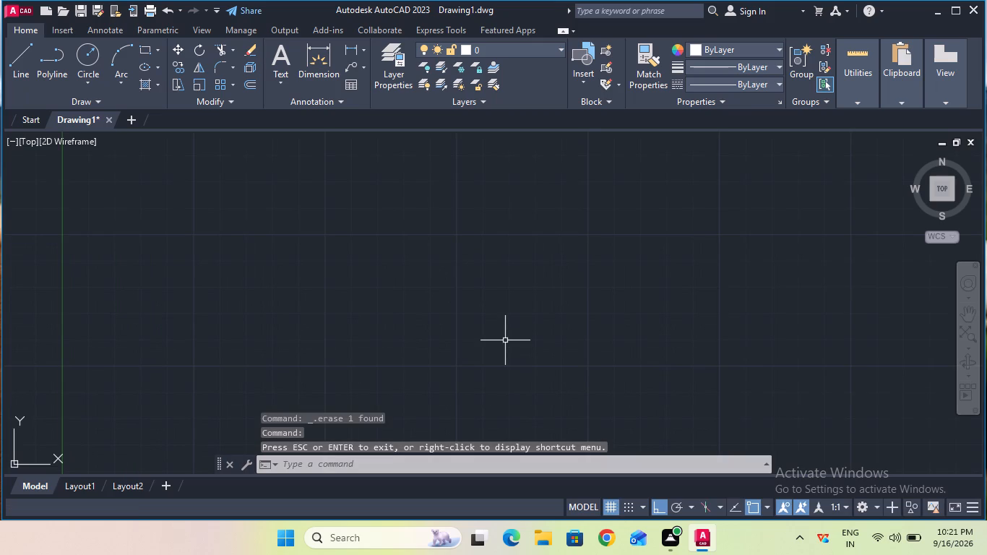
double_click(25, 67)
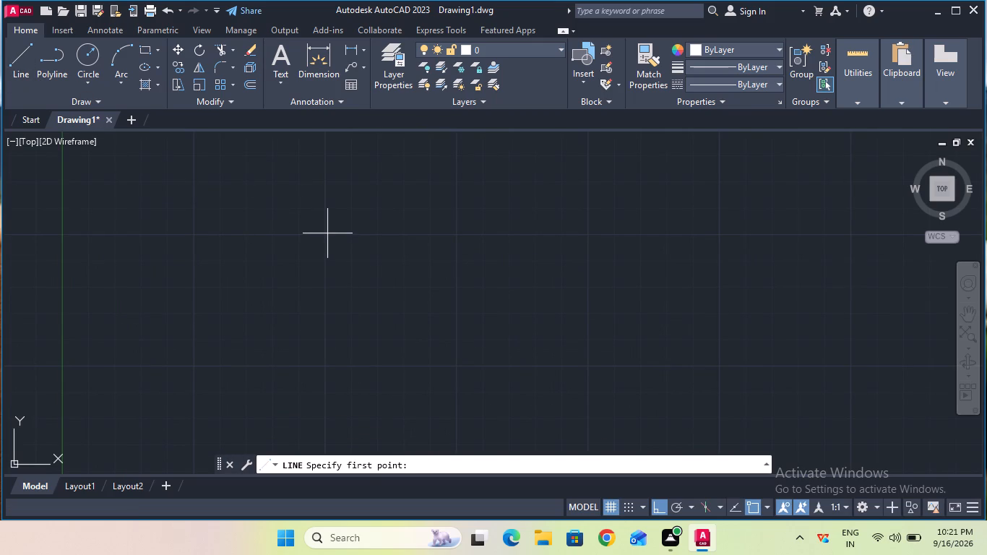
left_click(327, 233)
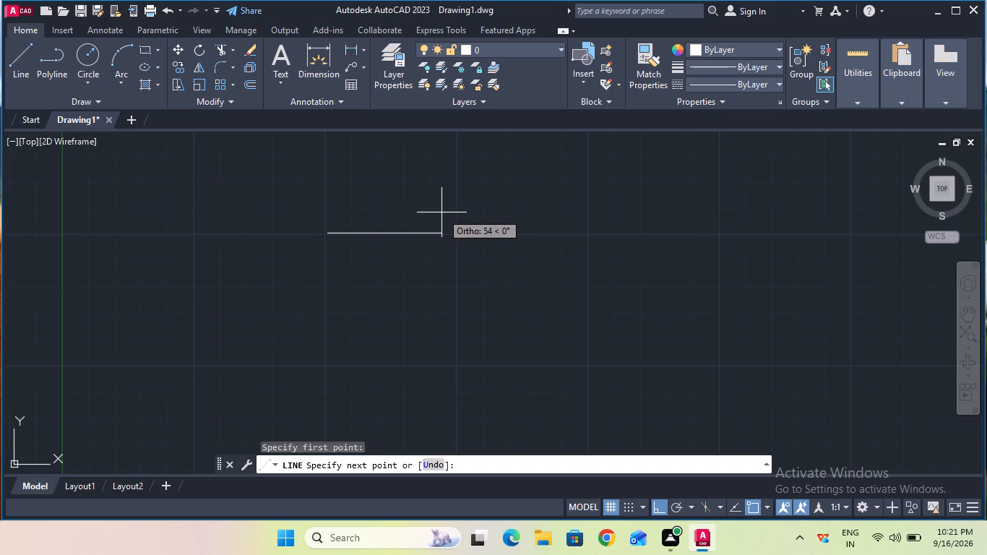
type("15")
key("0")
key("Return")
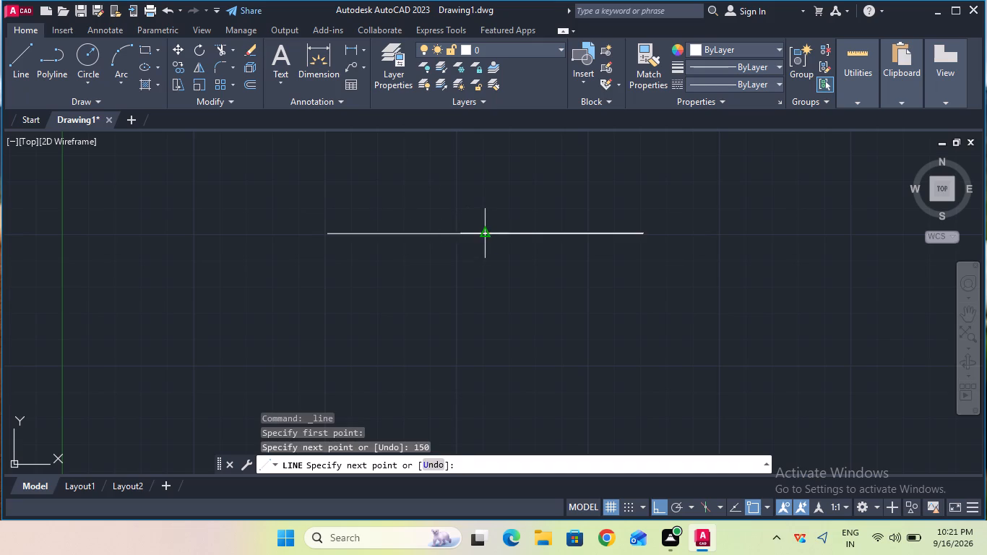
key("Escape")
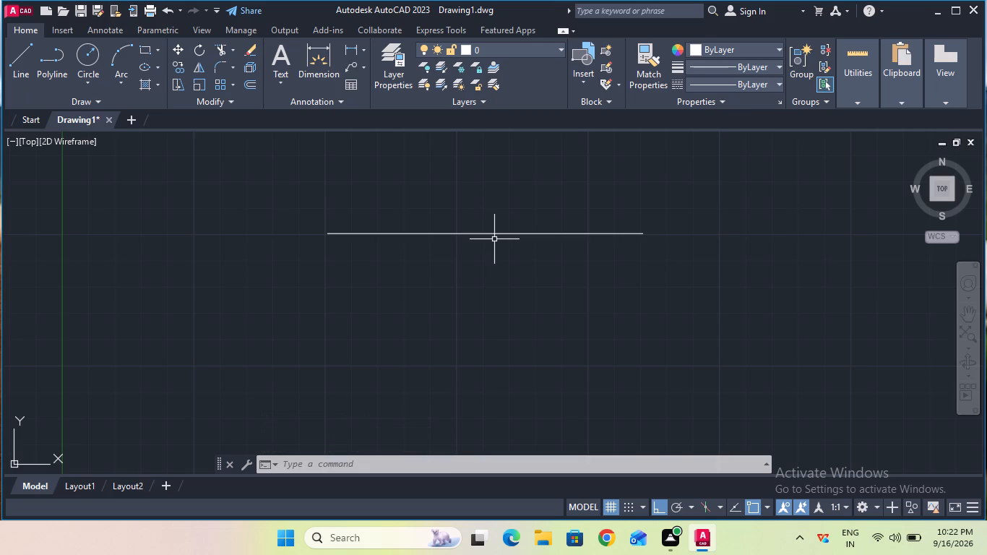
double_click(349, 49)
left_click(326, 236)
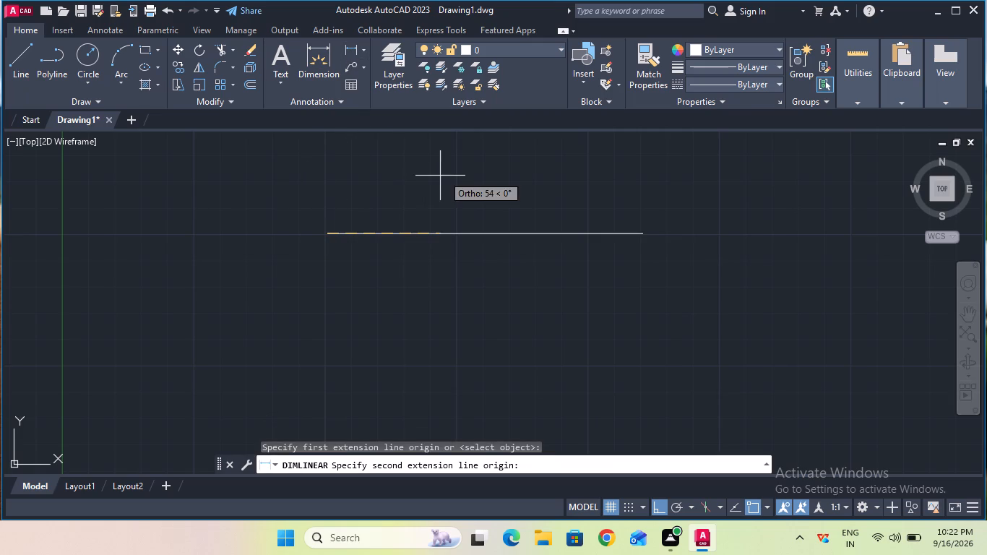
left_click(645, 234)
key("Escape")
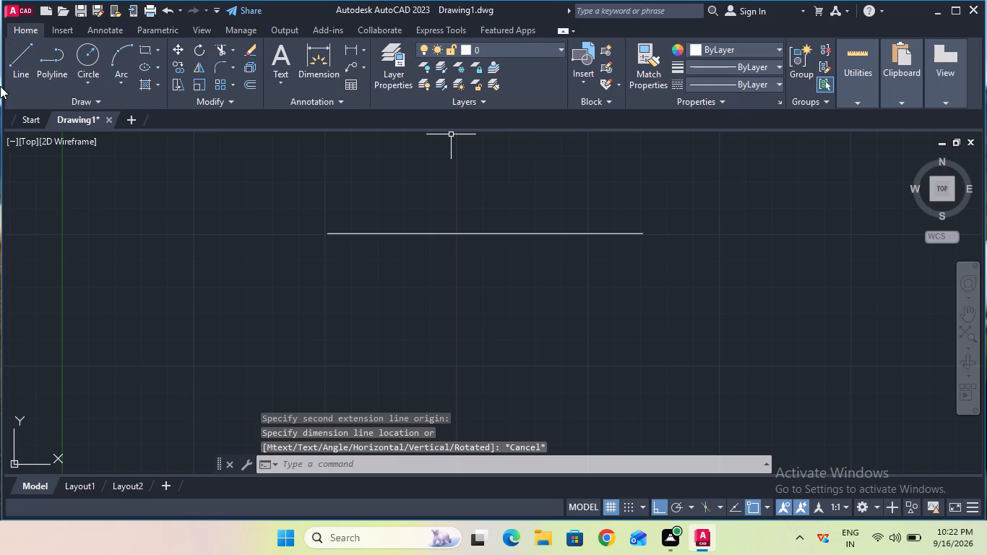
Complete a rectangle below the 150 mm line, drawing 60 mm down from its left end, 150 mm across and 60 mm up.
left_click(24, 69)
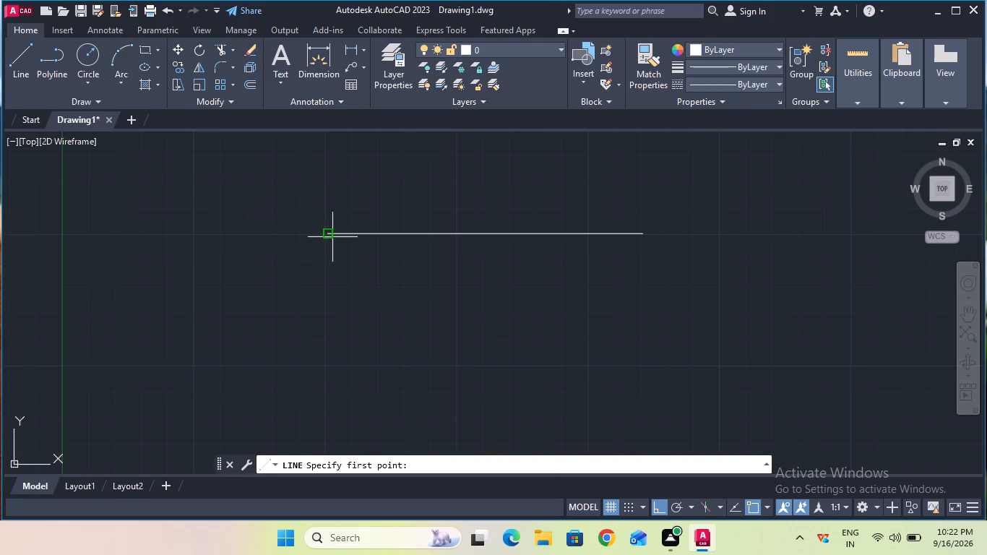
left_click(326, 236)
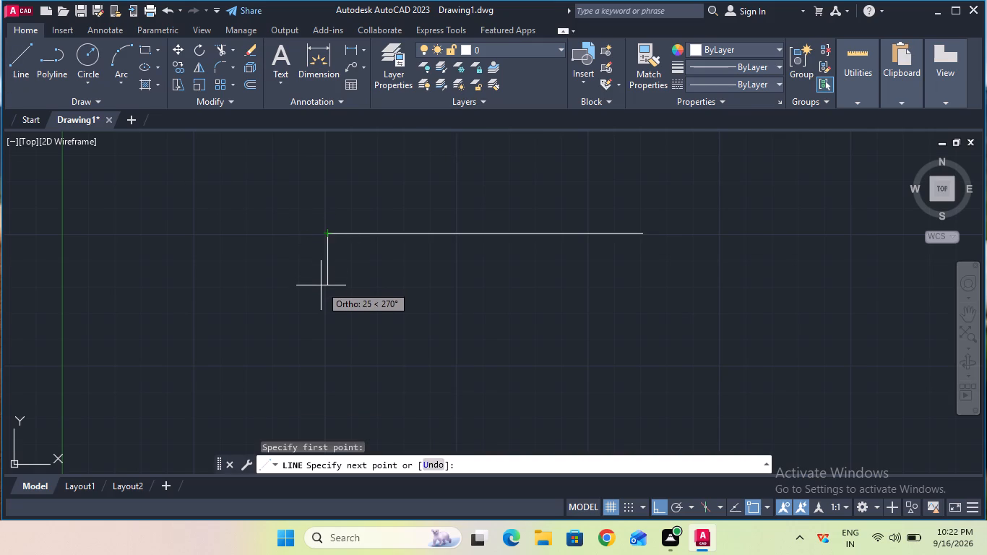
type("60")
key("Return")
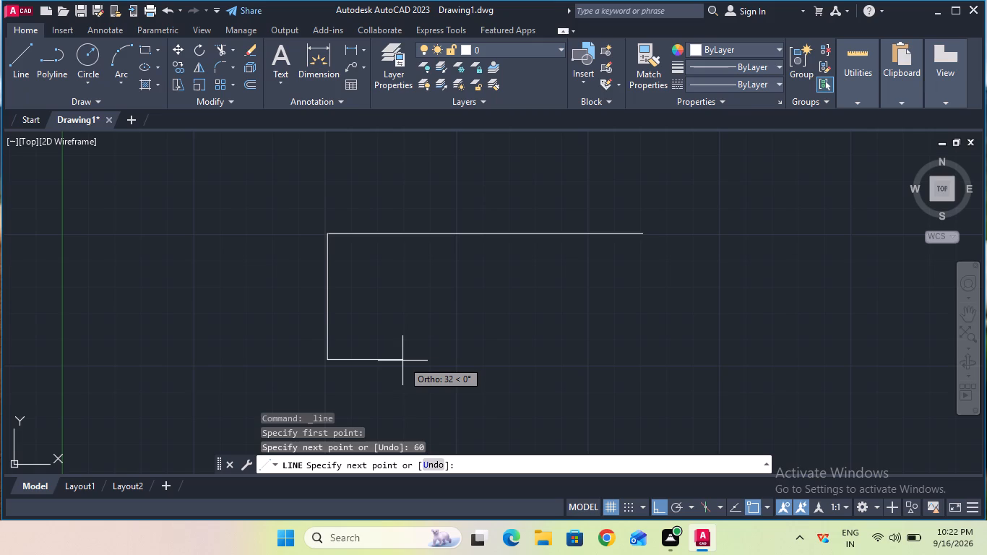
key("1")
type("50")
key("Return")
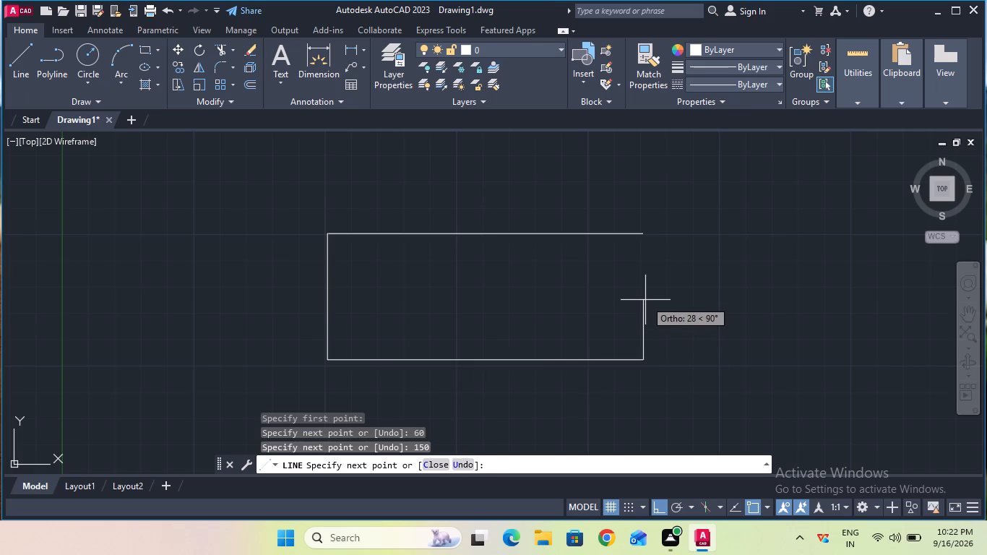
type("60")
key("Return")
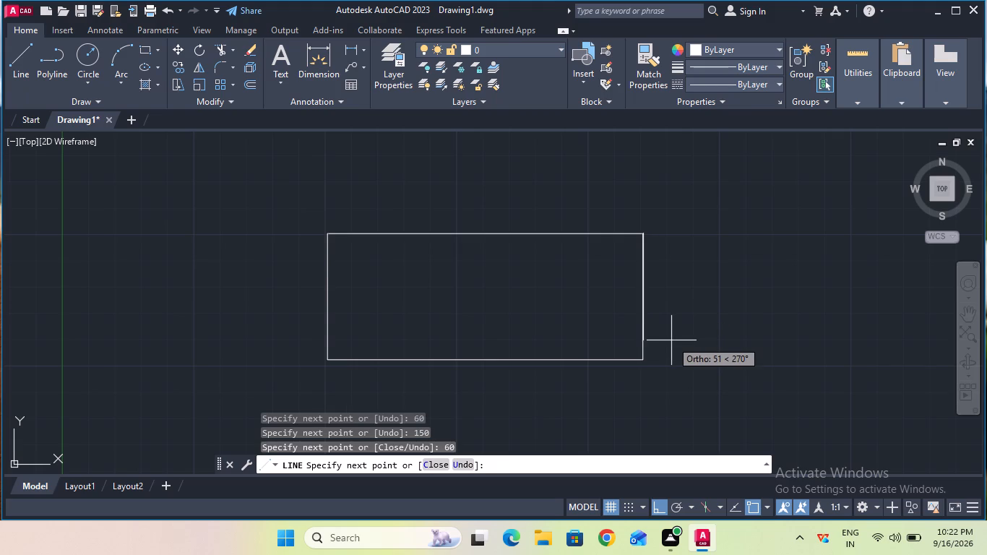
key("Escape")
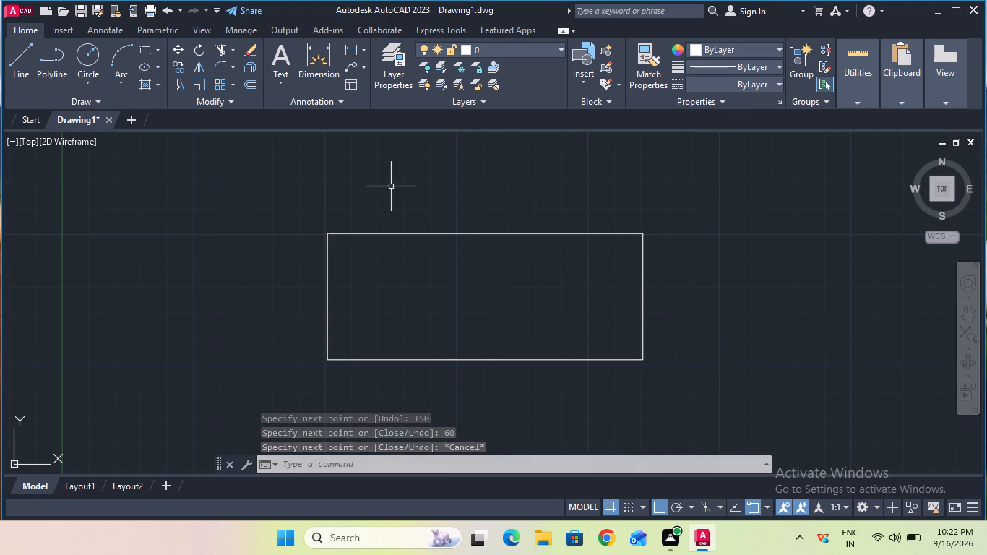
Add a vertical centerline between the rectangle's left and right edges with the Centerline command.
left_click(89, 53)
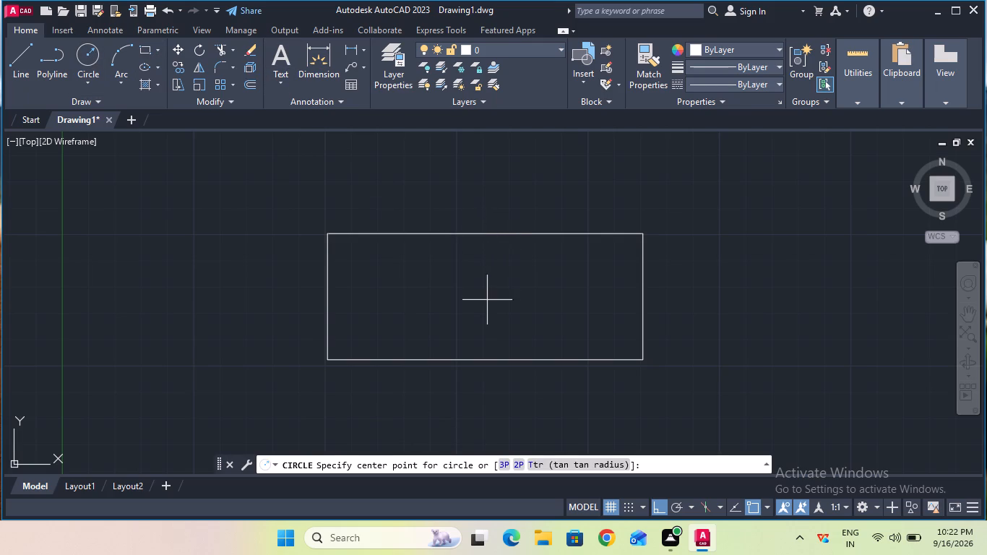
key("Escape")
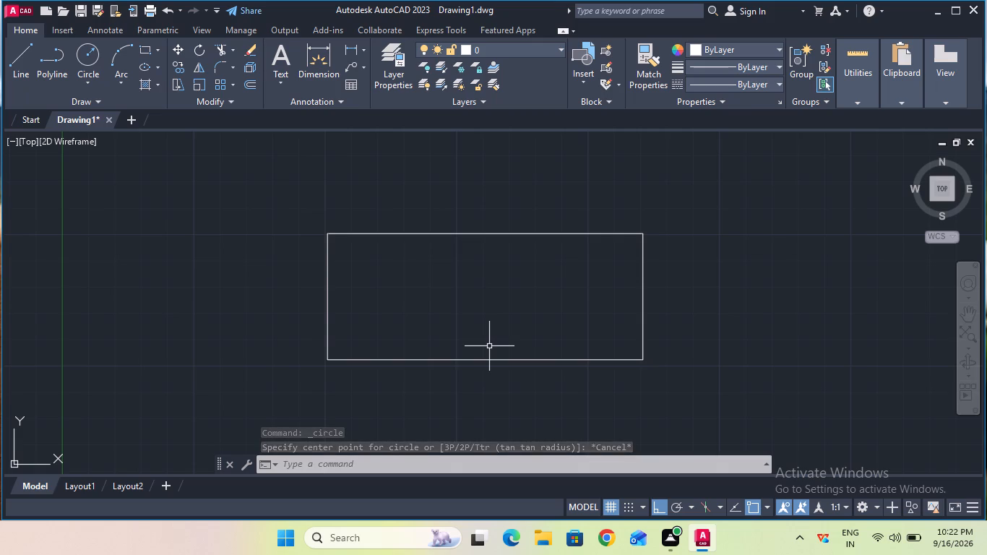
type("cl")
key("Return")
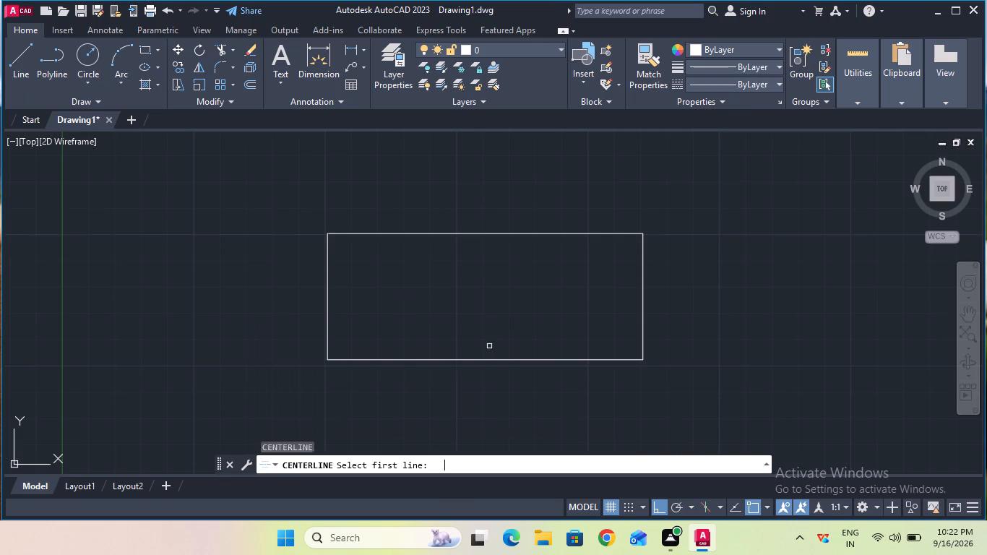
left_click(327, 310)
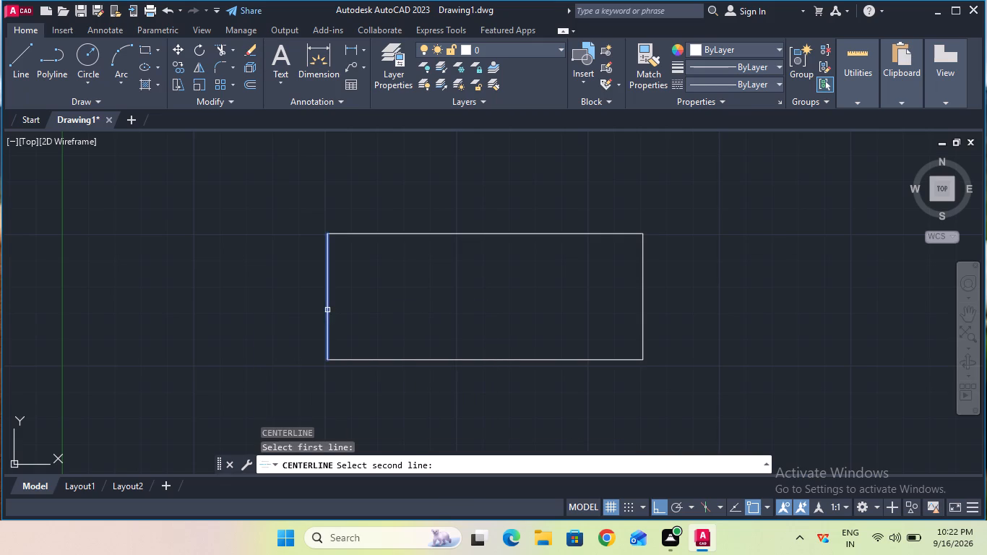
left_click(642, 319)
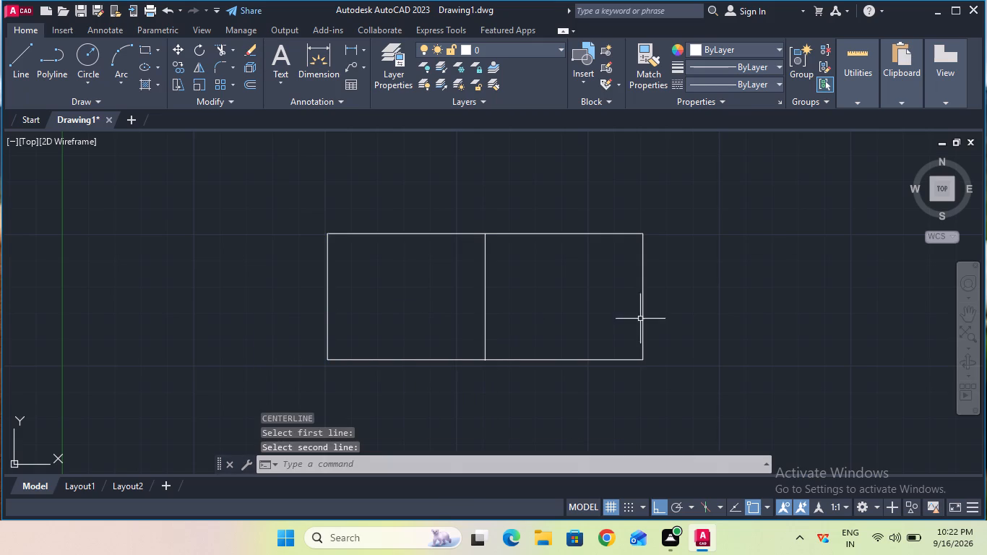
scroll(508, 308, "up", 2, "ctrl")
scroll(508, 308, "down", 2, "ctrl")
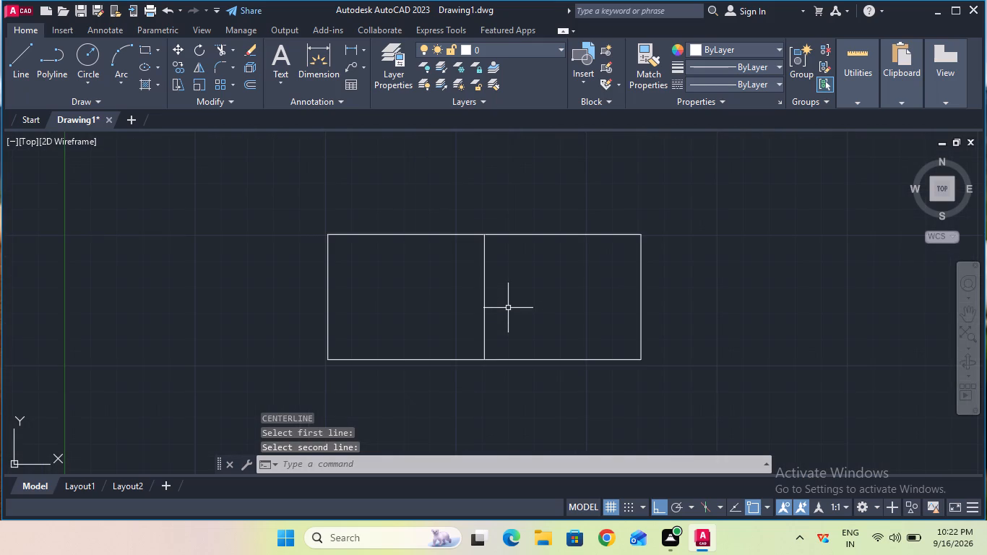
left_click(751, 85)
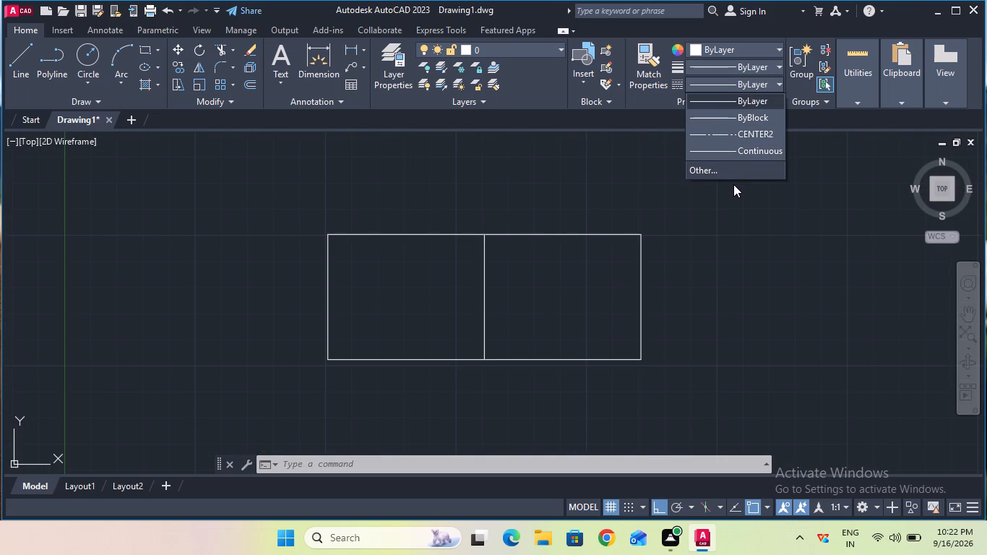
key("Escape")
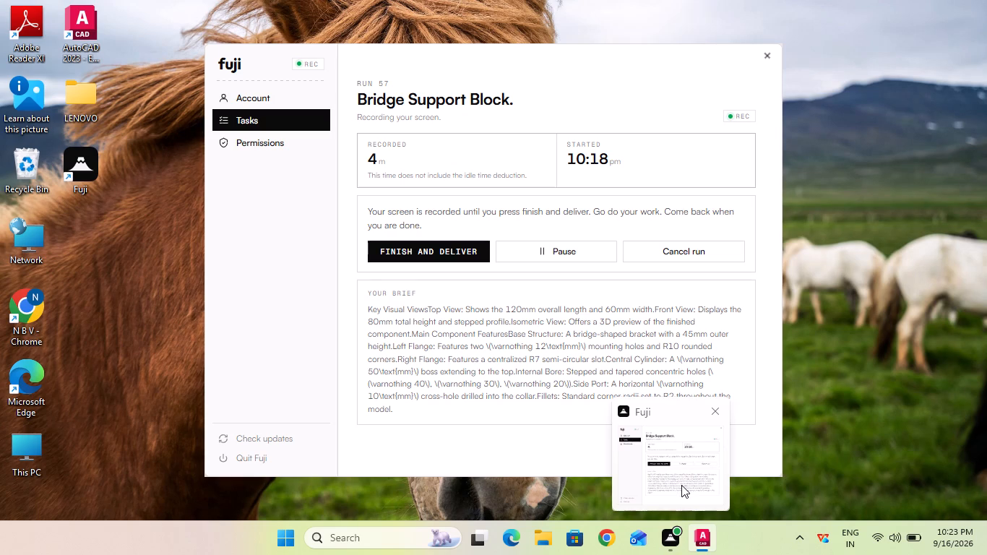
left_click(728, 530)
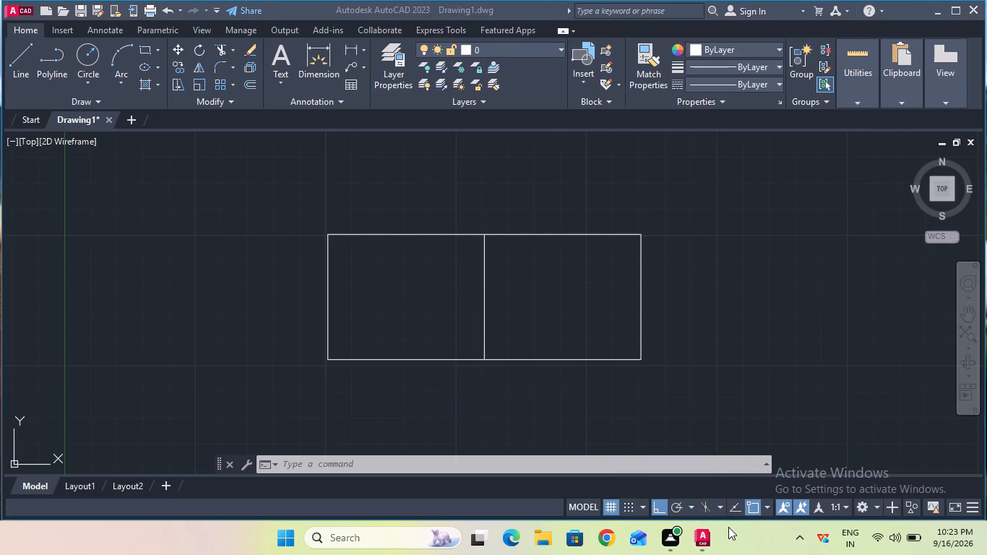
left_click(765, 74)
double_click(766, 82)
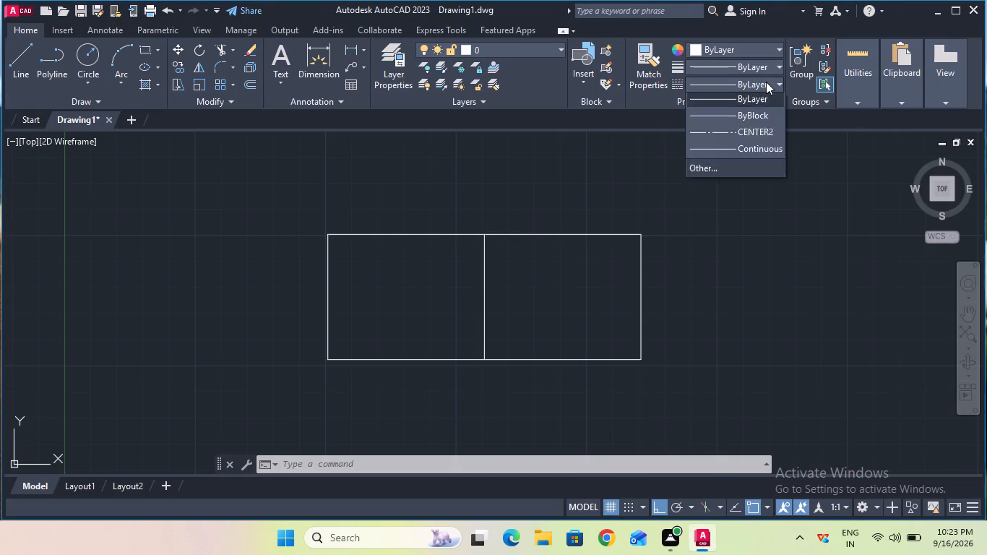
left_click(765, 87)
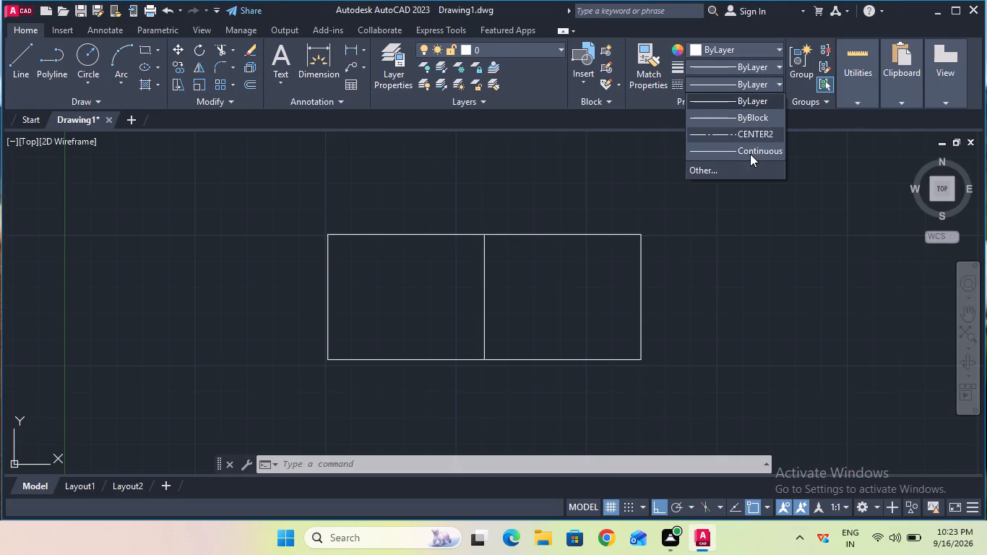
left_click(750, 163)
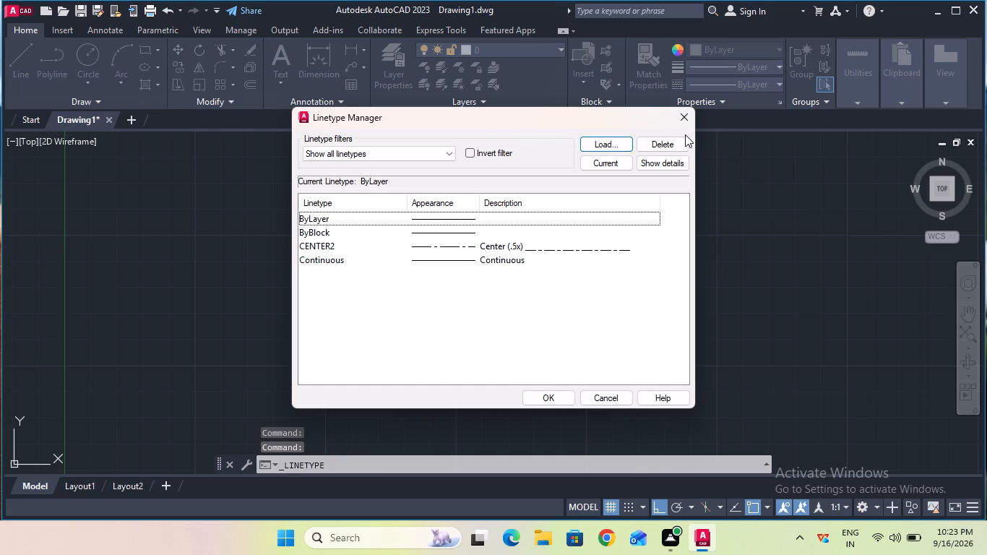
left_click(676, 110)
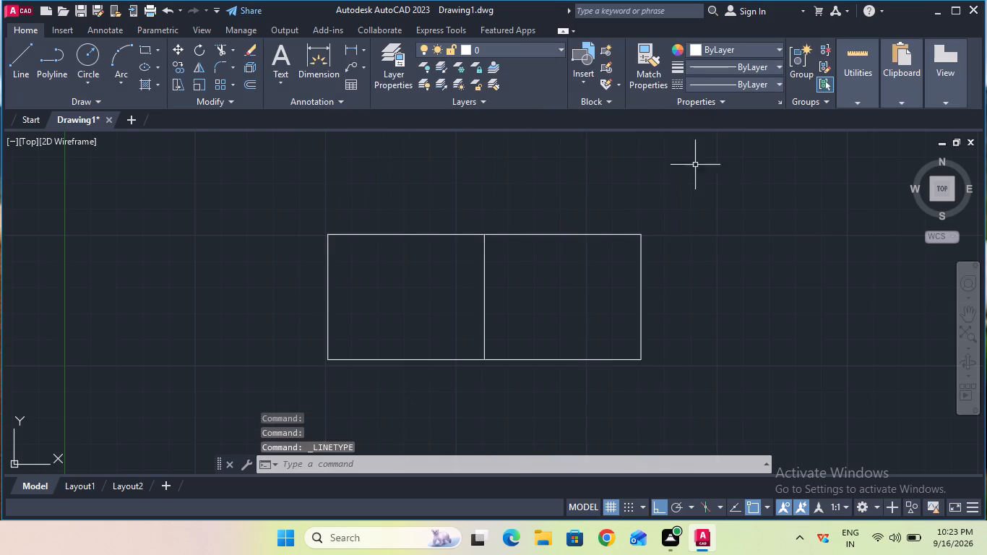
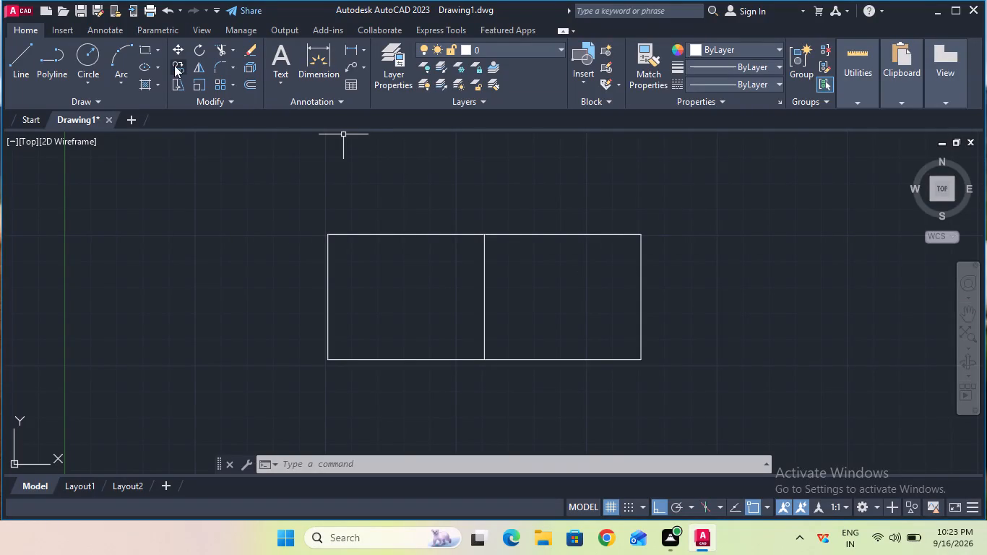
Draw two concentric circles with radii of 25 mm and 20 mm, centred on the midpoint of the rectangle's vertical centerline.
left_click(88, 57)
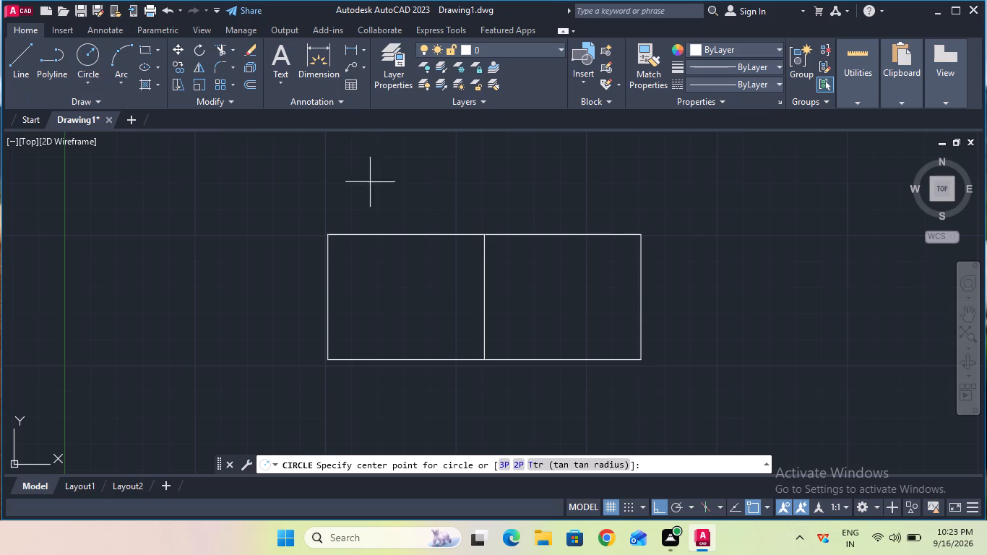
left_click(485, 298)
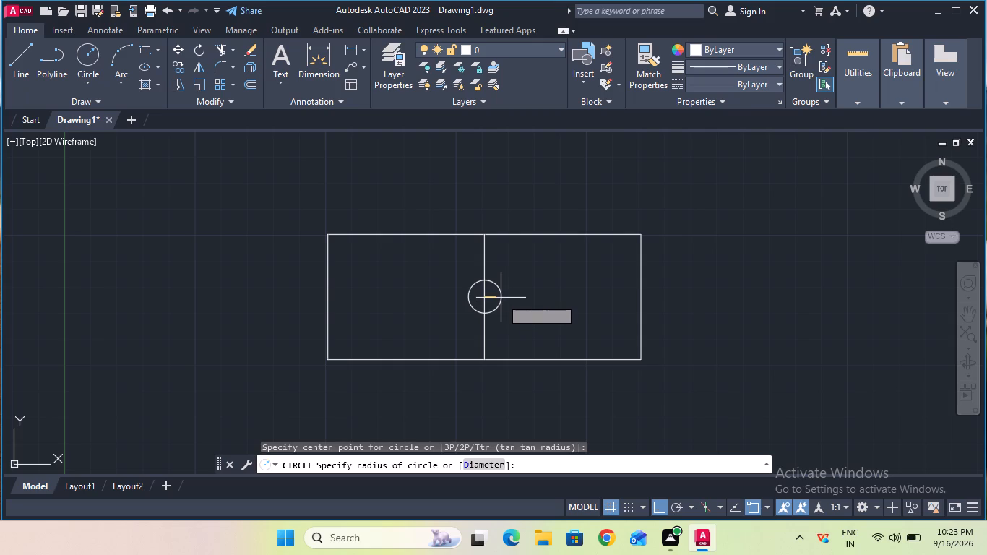
type("25")
key("Return")
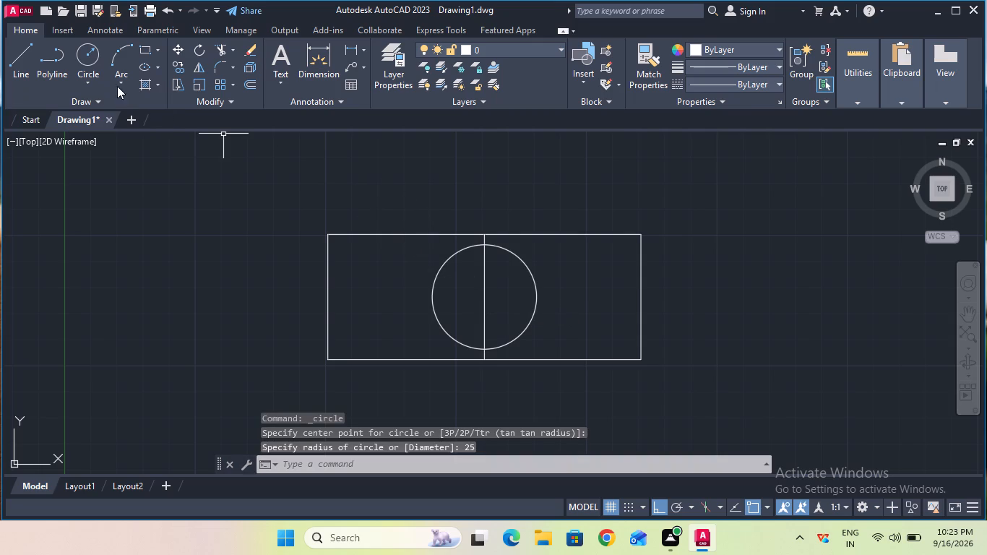
left_click(90, 62)
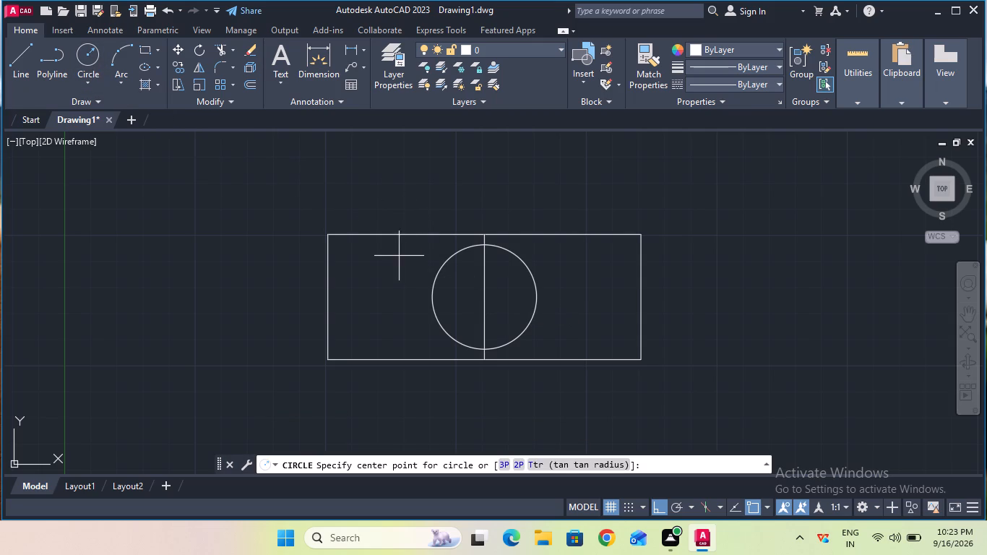
left_click(489, 299)
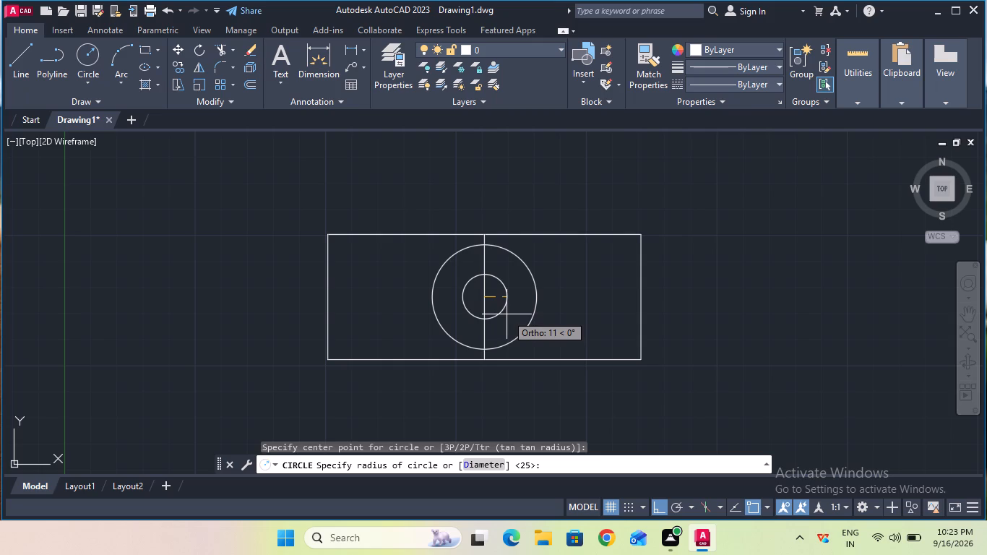
type("20")
key("Return")
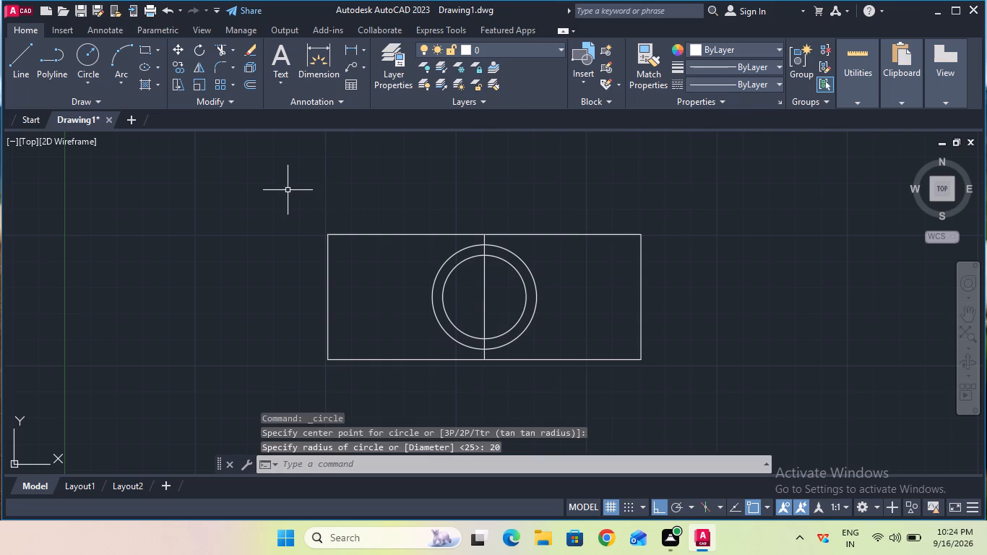
Add two smaller concentric circles with radii of 15 mm and 10 mm at the same centre on the centerline's midpoint.
left_click(88, 64)
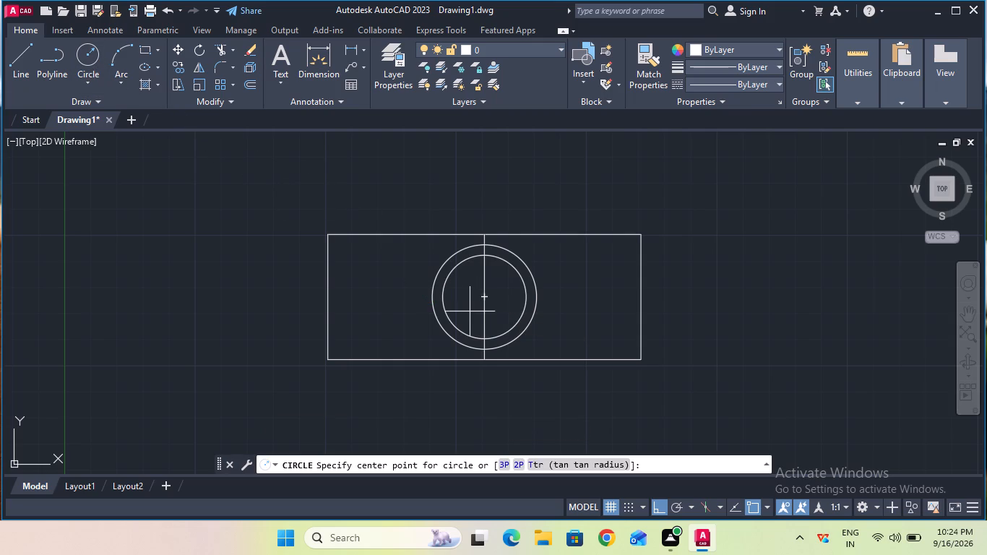
left_click(482, 298)
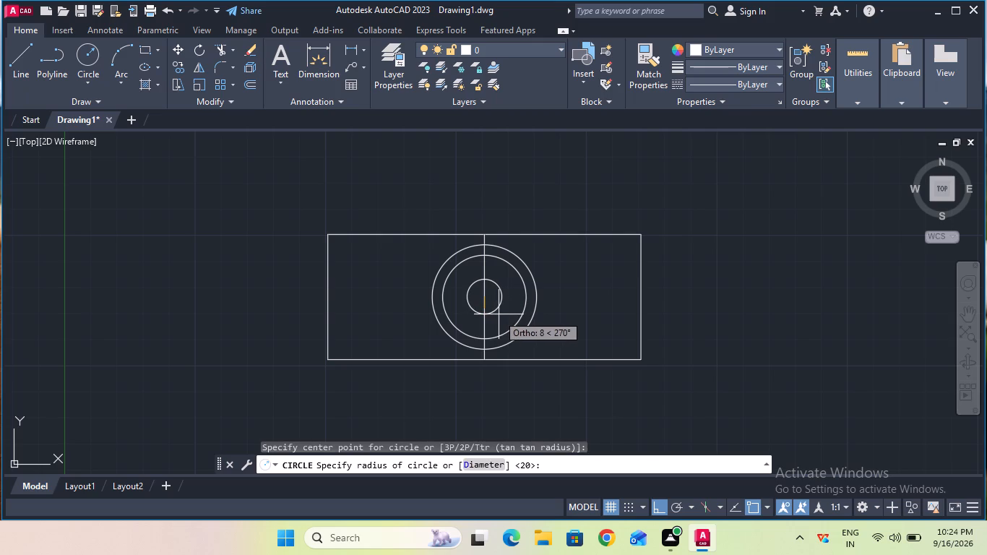
type("15")
key("Return")
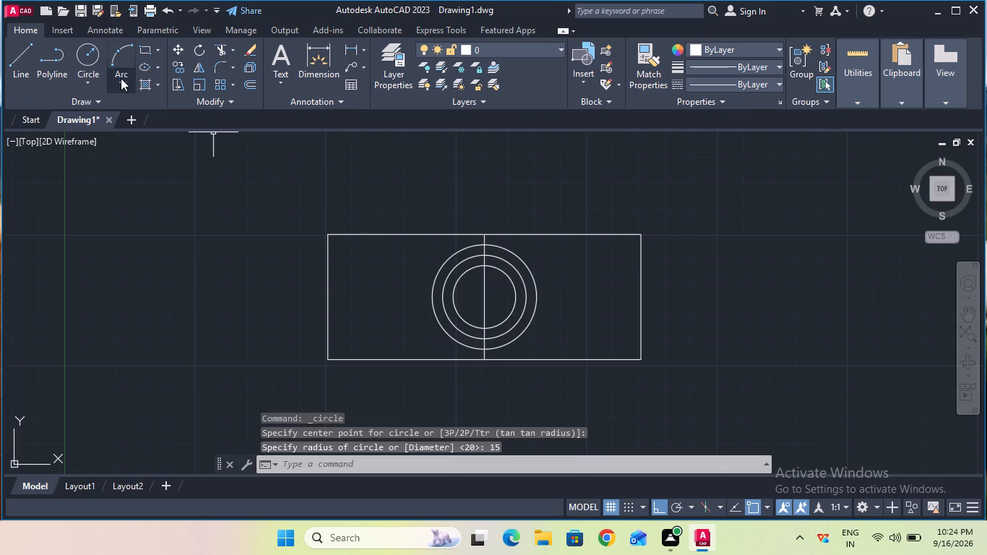
left_click(90, 53)
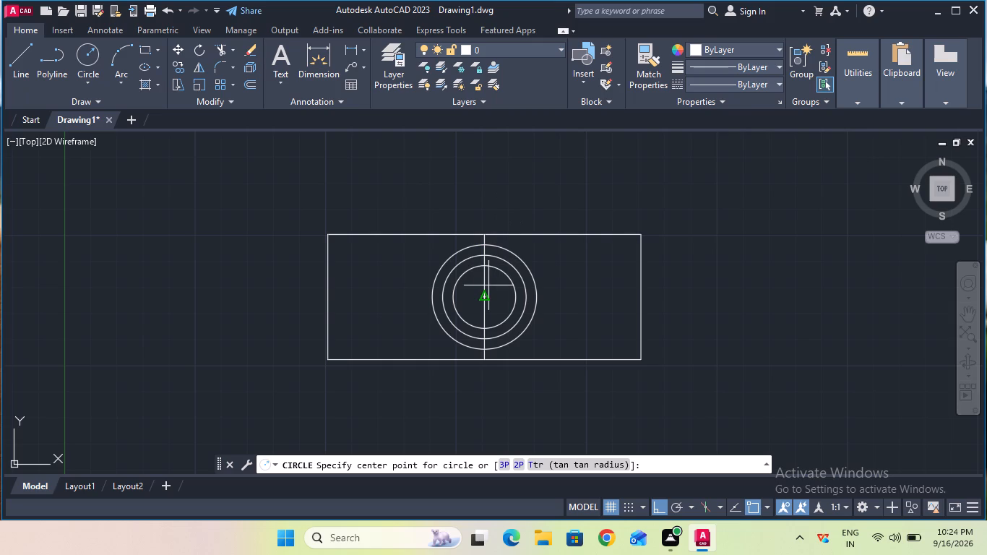
double_click(485, 296)
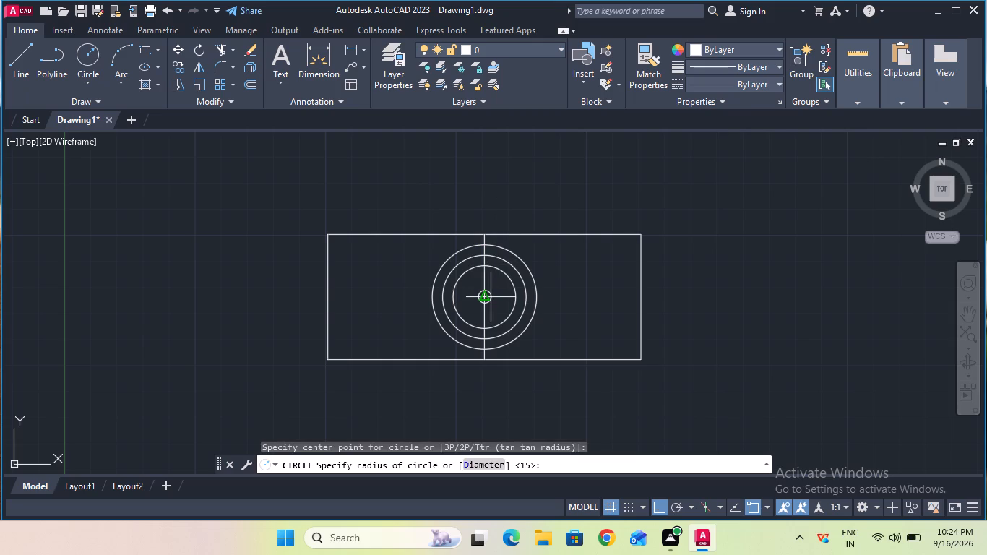
type("10")
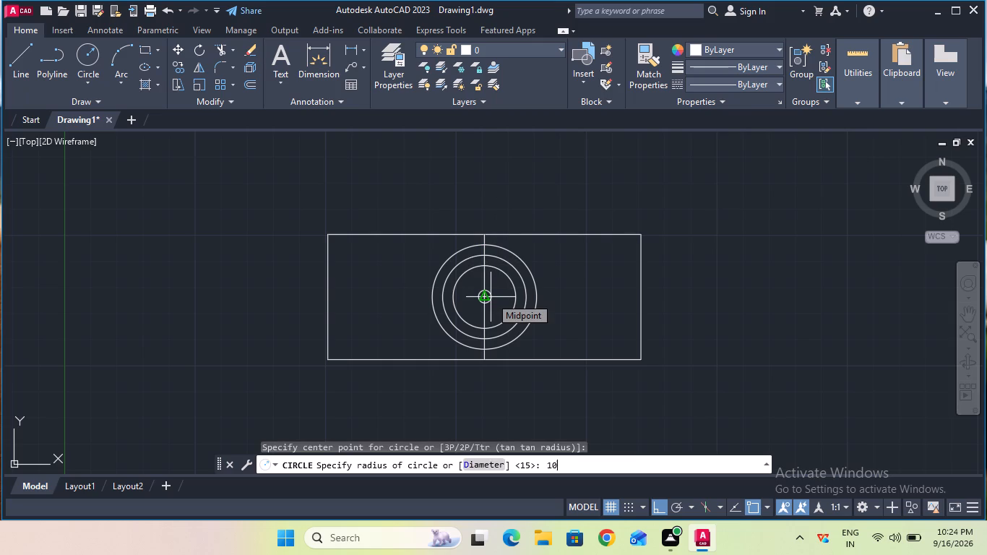
key("Return")
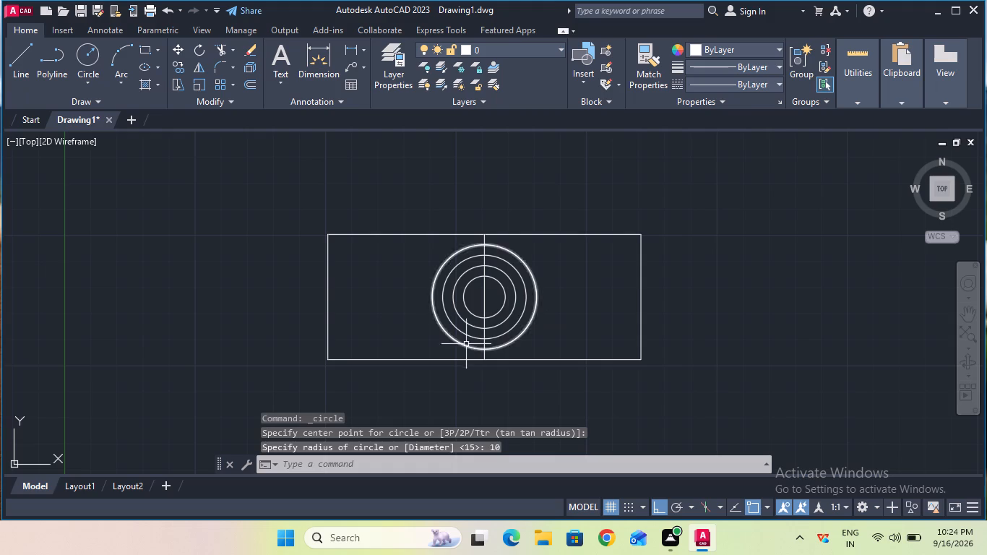
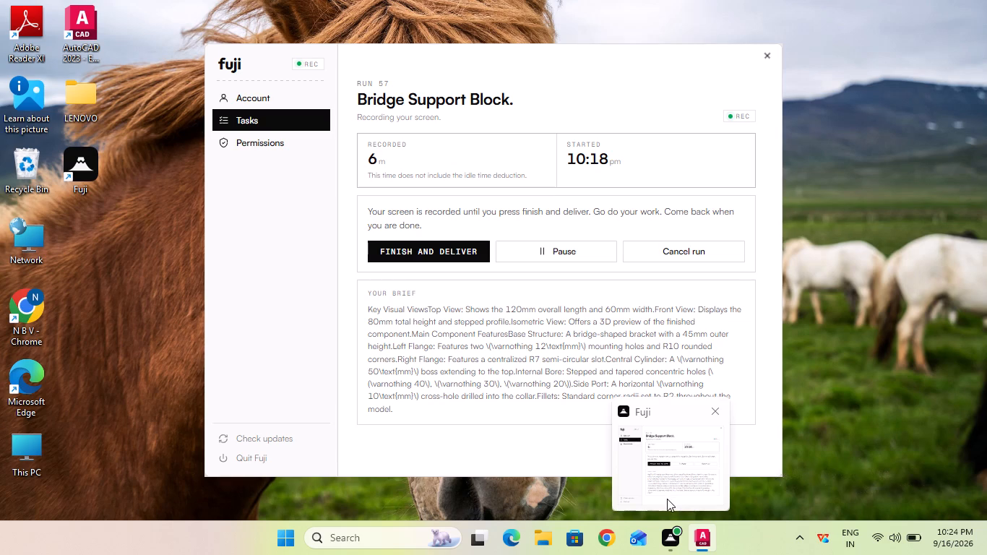
Switch back to the AutoCAD drawing of the bridge support block.
left_click(722, 540)
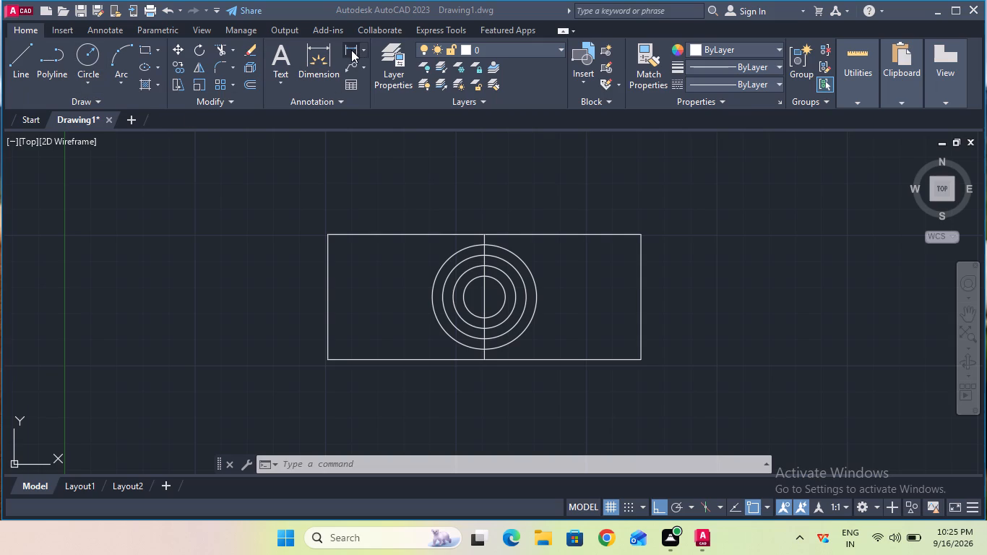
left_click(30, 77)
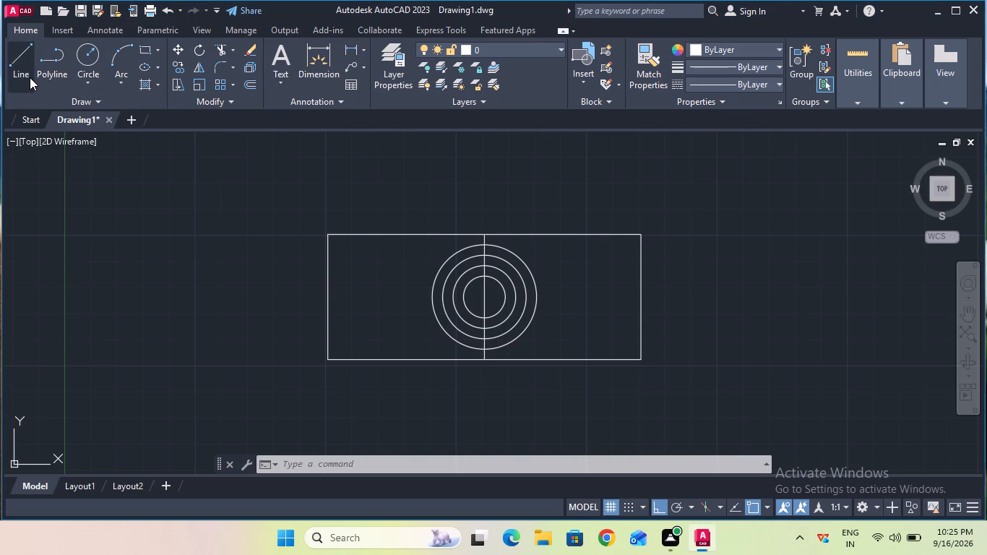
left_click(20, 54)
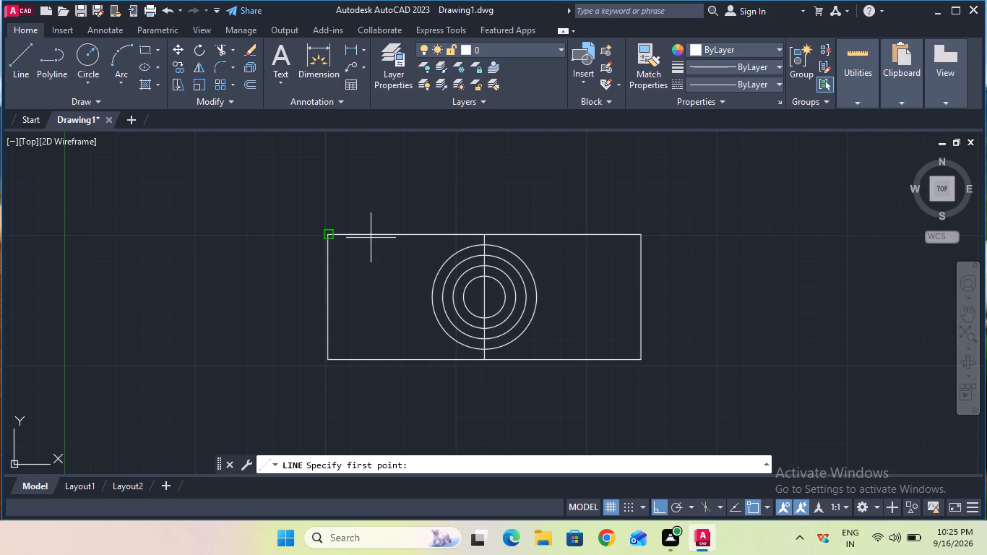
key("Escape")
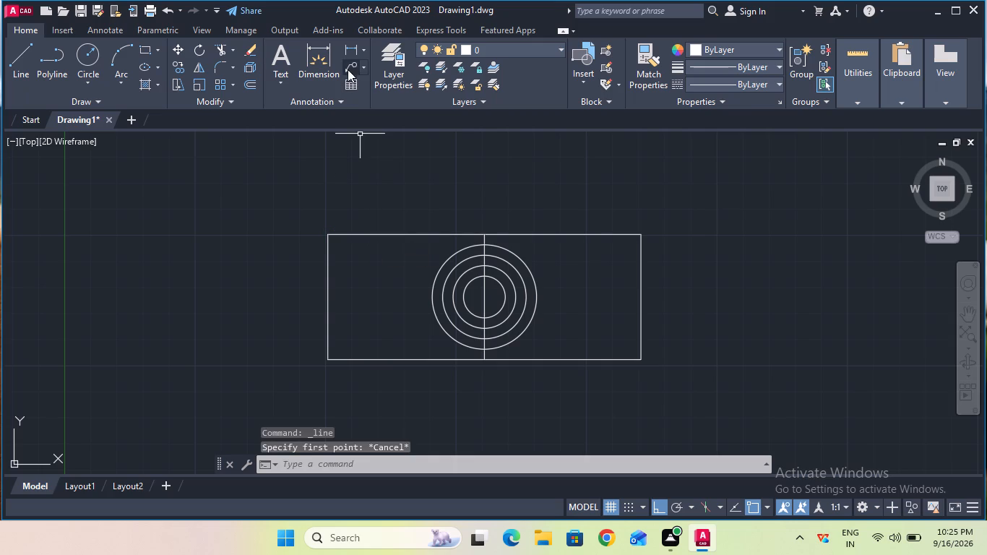
Place a 30 mm horizontal linear dimension above the rectangle, starting from its upper-left corner, as a reference.
left_click(346, 56)
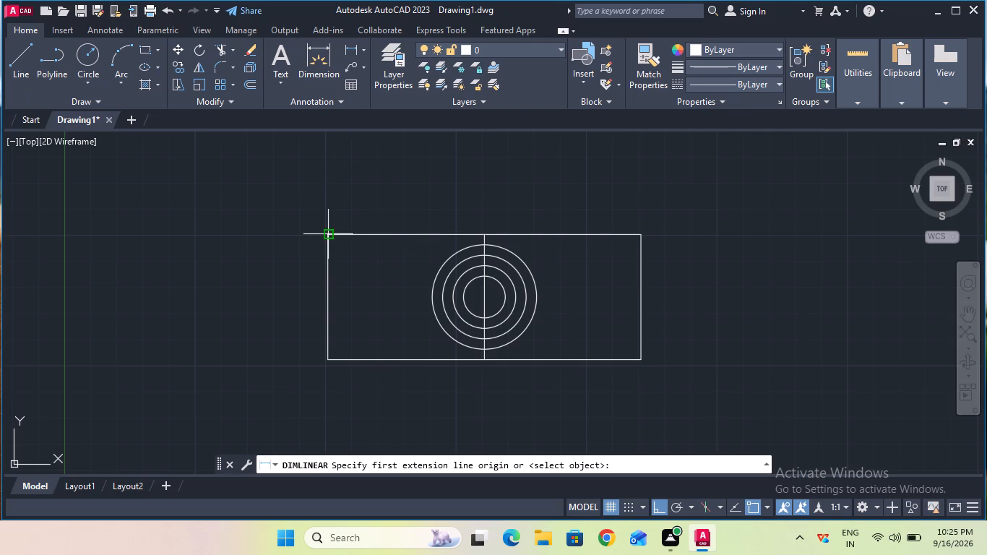
left_click(332, 237)
type("30")
key("Return")
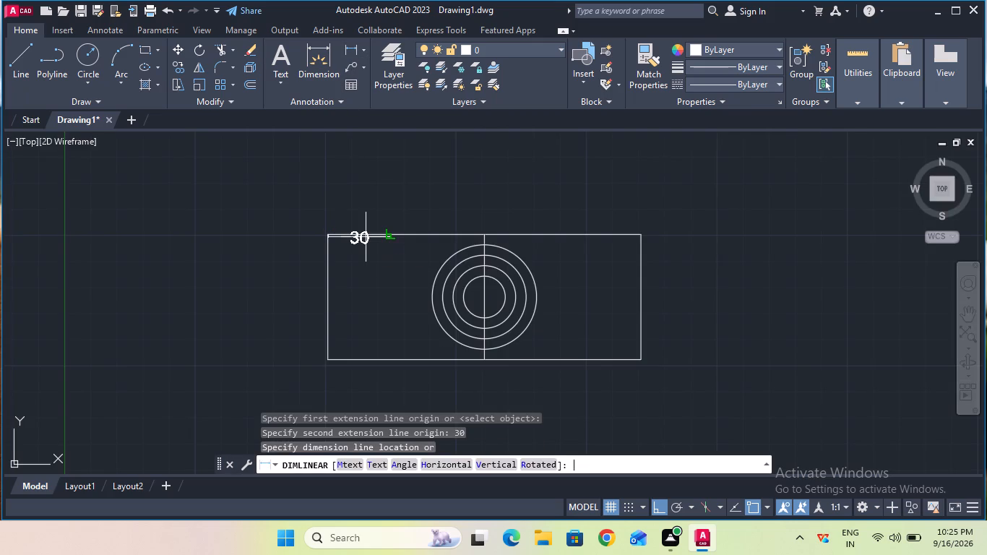
double_click(369, 213)
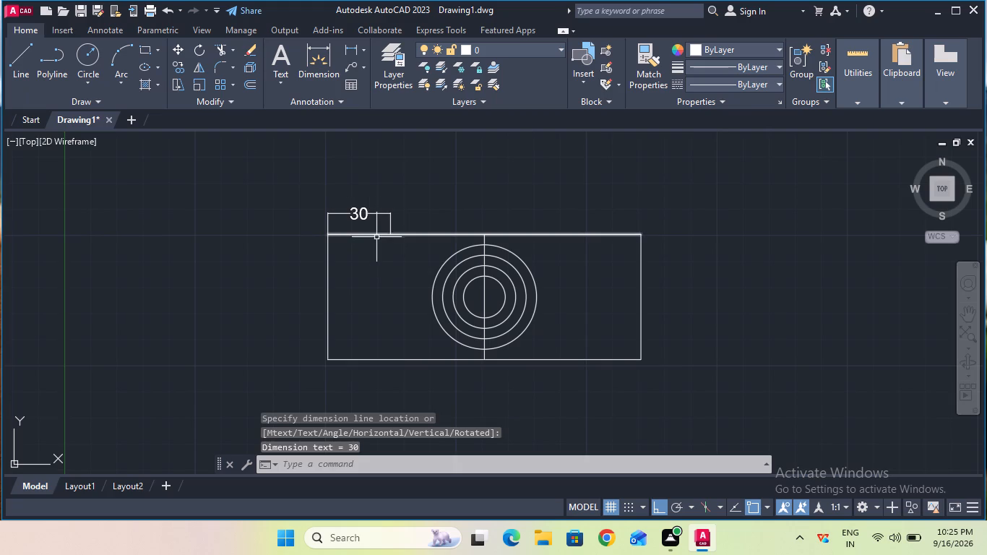
Draw a vertical line from the 30 mm dimension's inner extension line down to the rectangle's bottom edge.
left_click(30, 69)
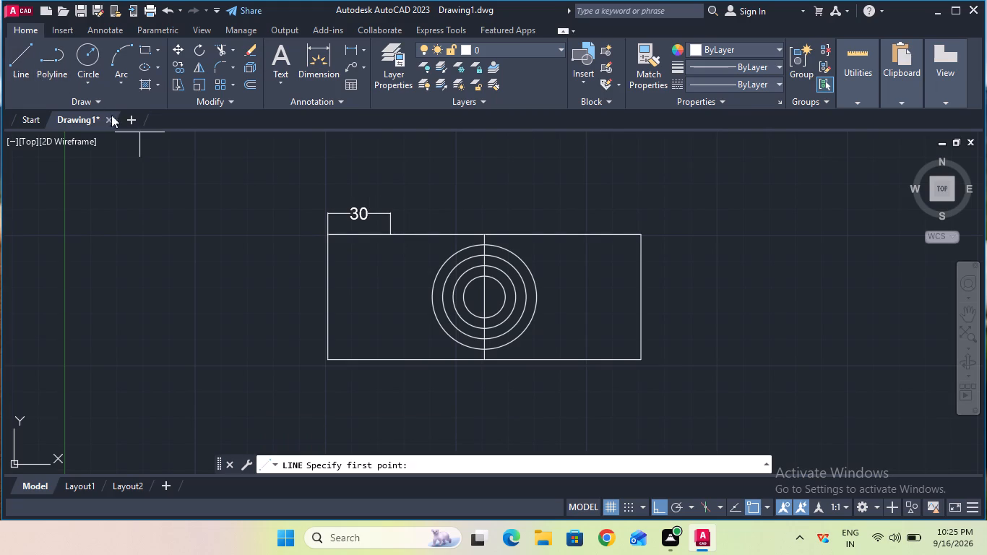
left_click(390, 225)
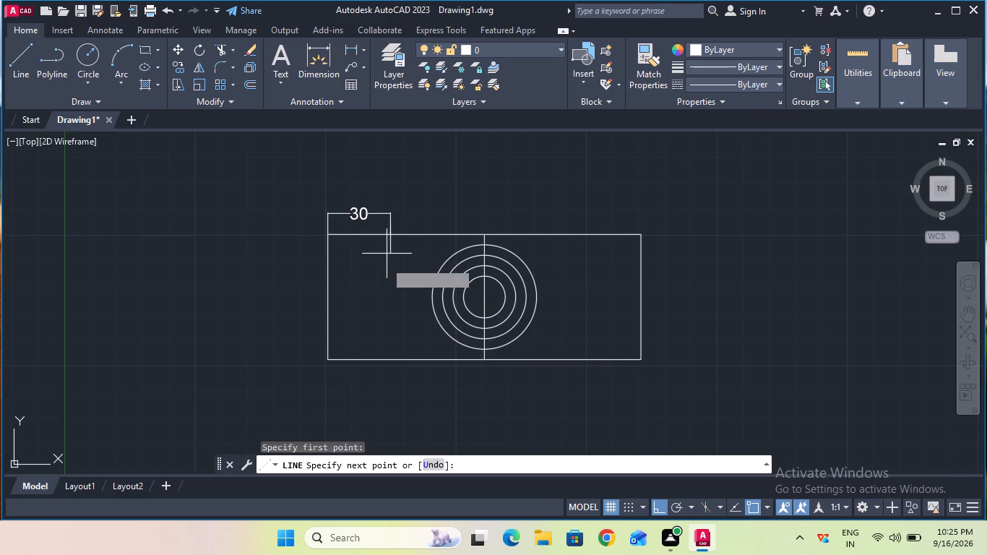
left_click(393, 360)
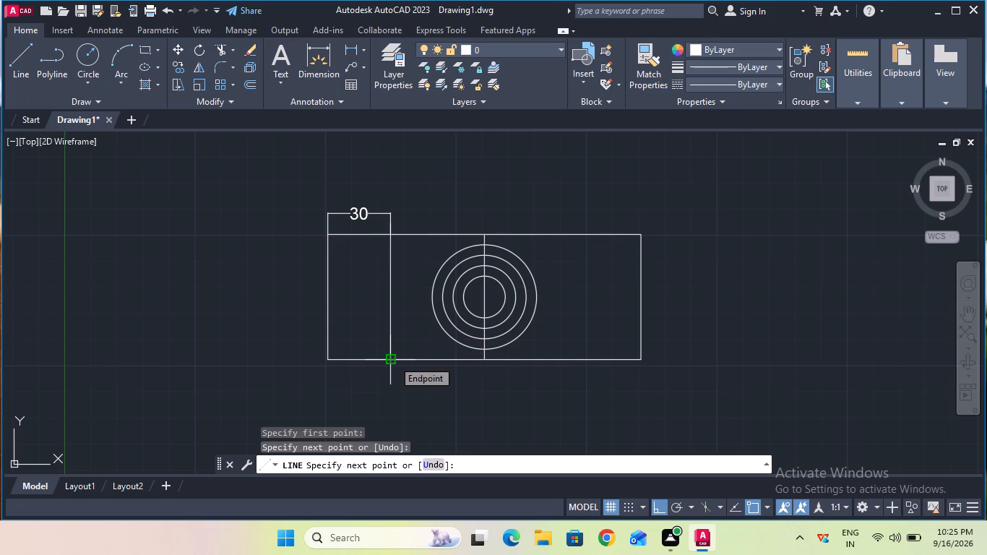
key("Escape")
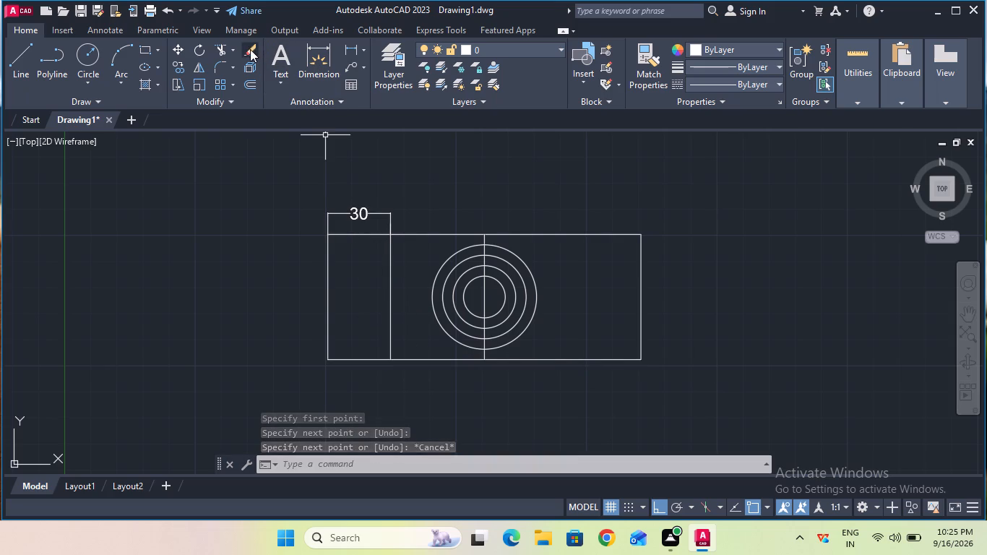
Use Trim to remove the 30 mm reference dimension and the part of the vertical line above the rectangle.
left_click(225, 49)
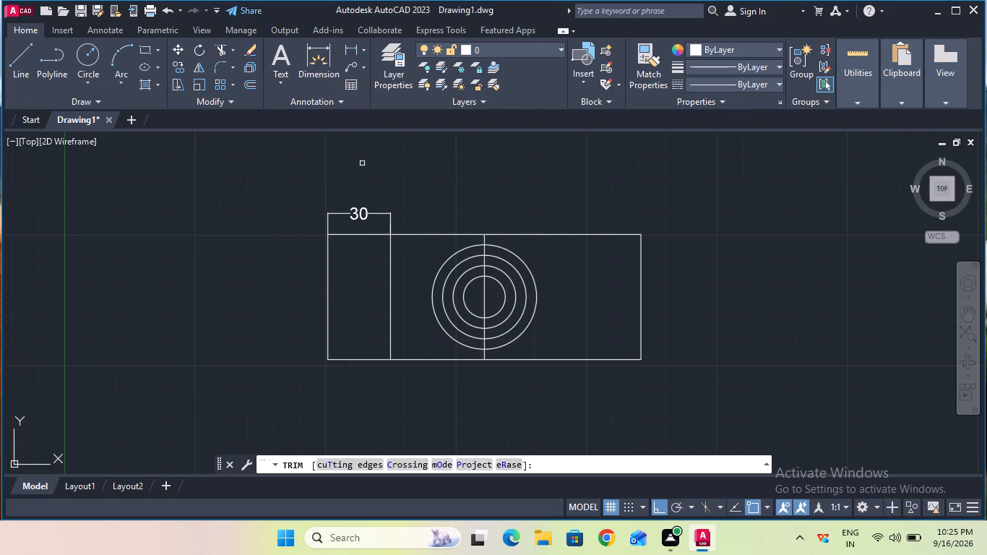
left_click(360, 216)
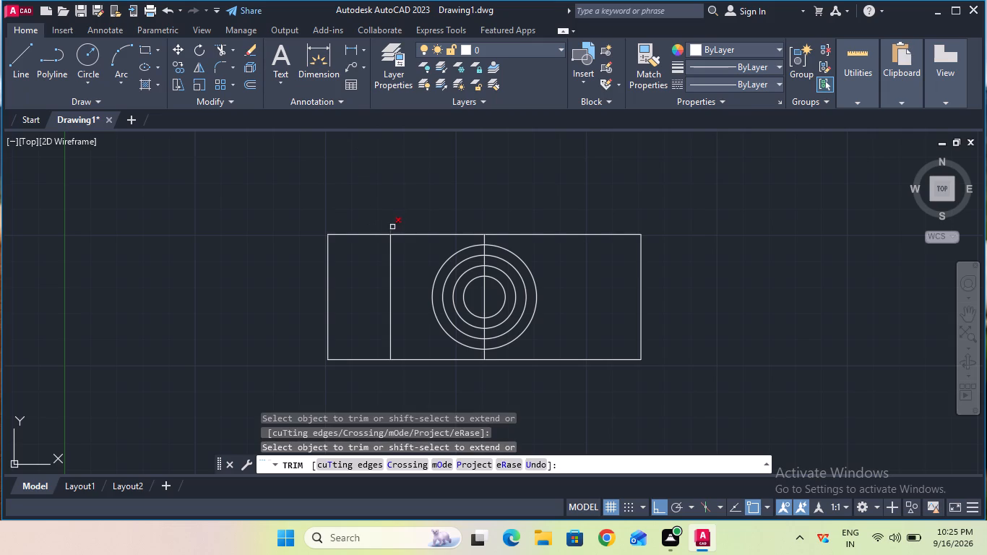
left_click(392, 227)
key("Escape")
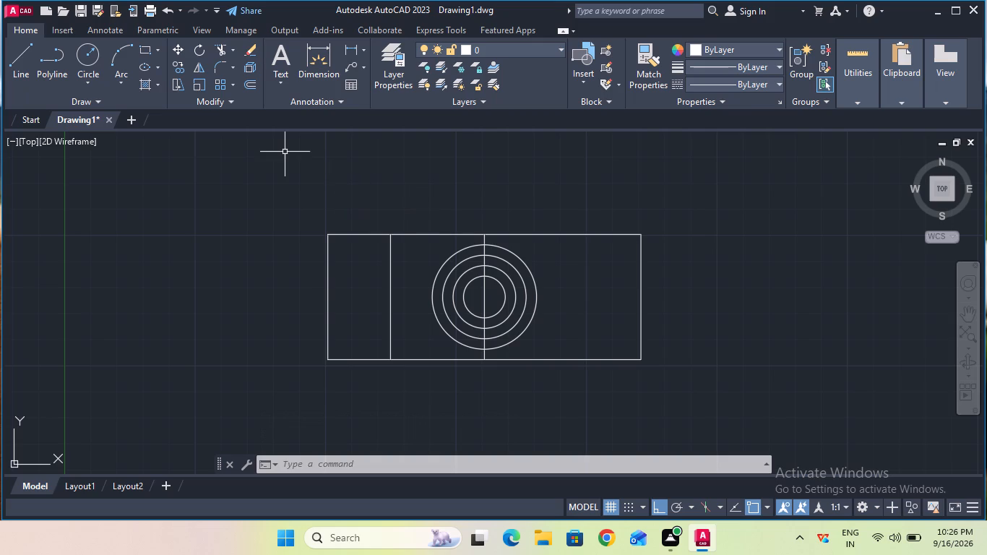
Offset the left vertical line 90 mm to the right, past the concentric circles.
left_click(27, 61)
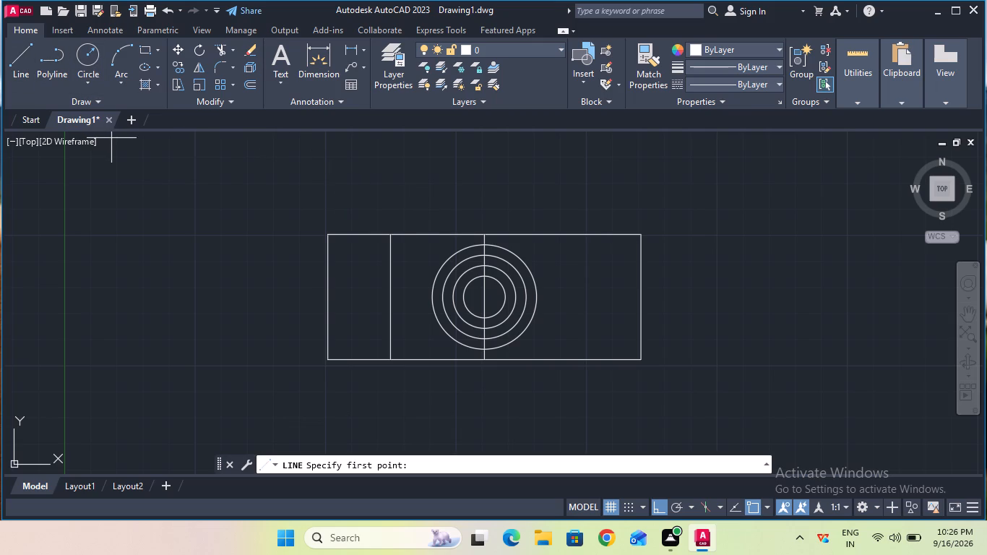
key("Escape")
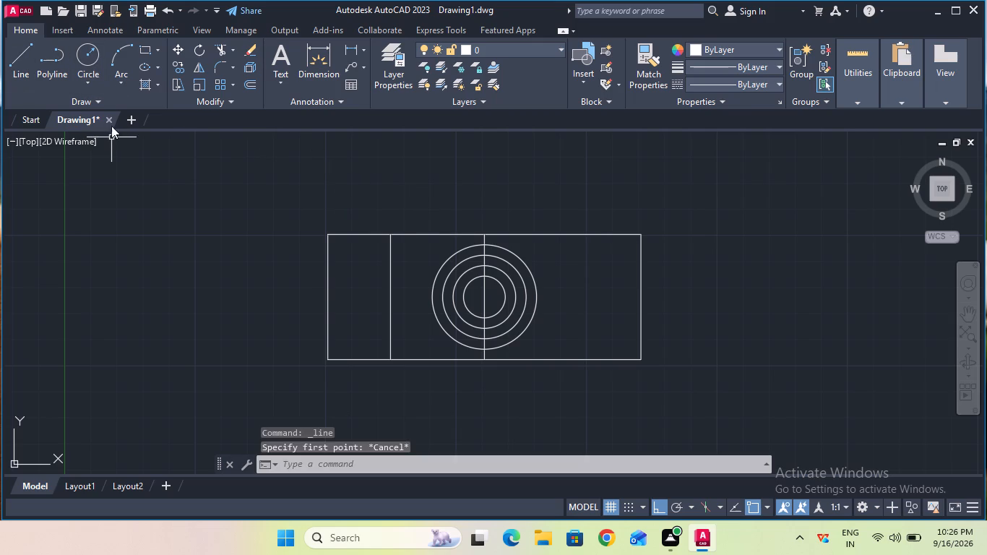
left_click(247, 82)
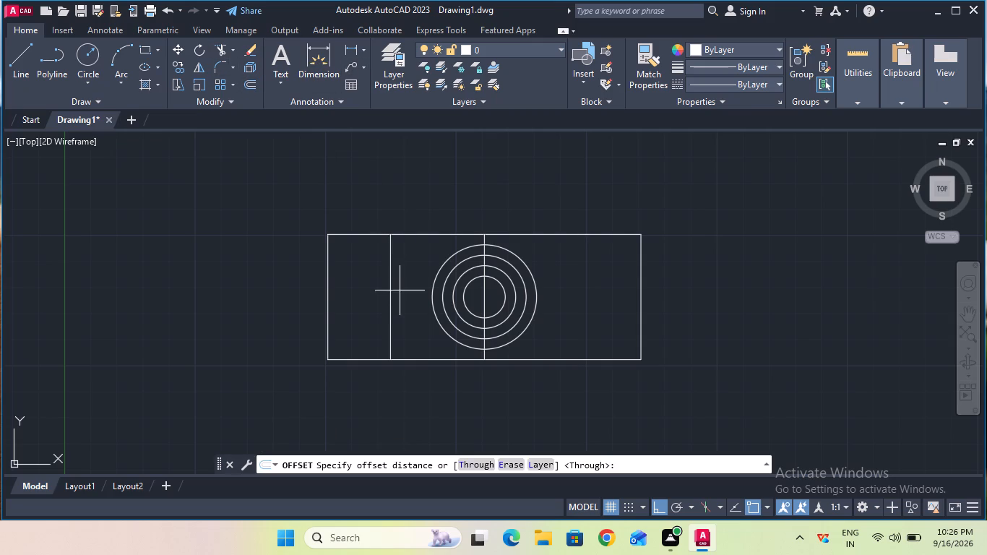
left_click(392, 296)
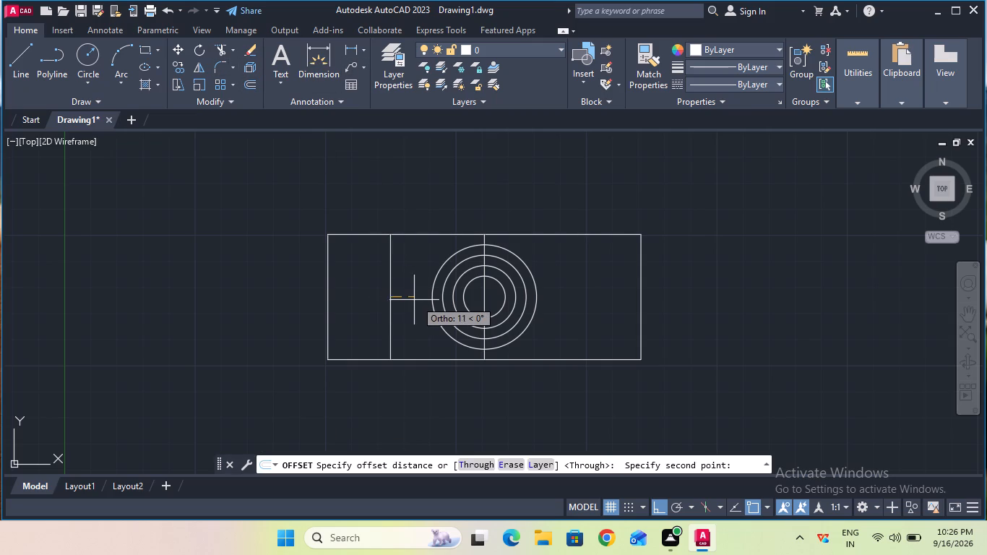
type("90")
key("Return")
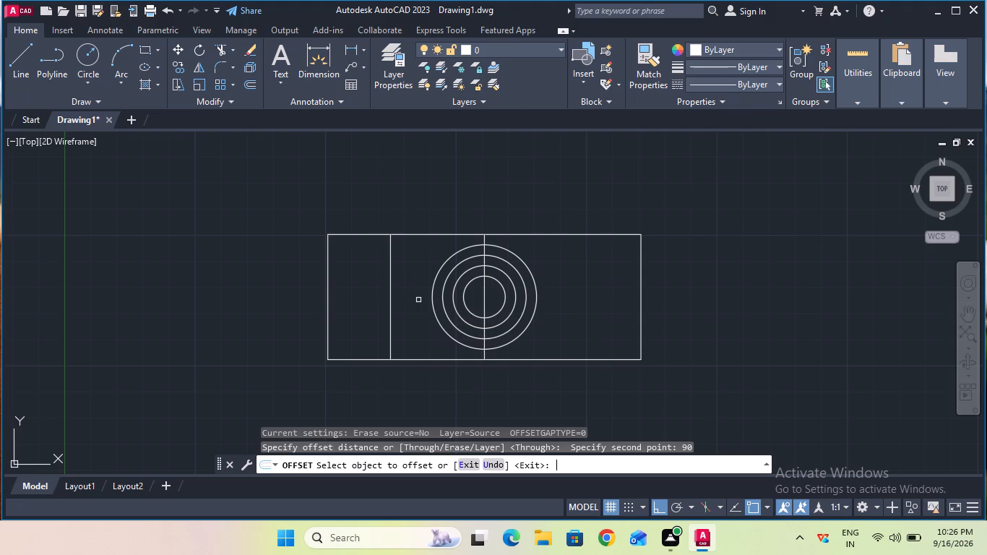
left_click(392, 301)
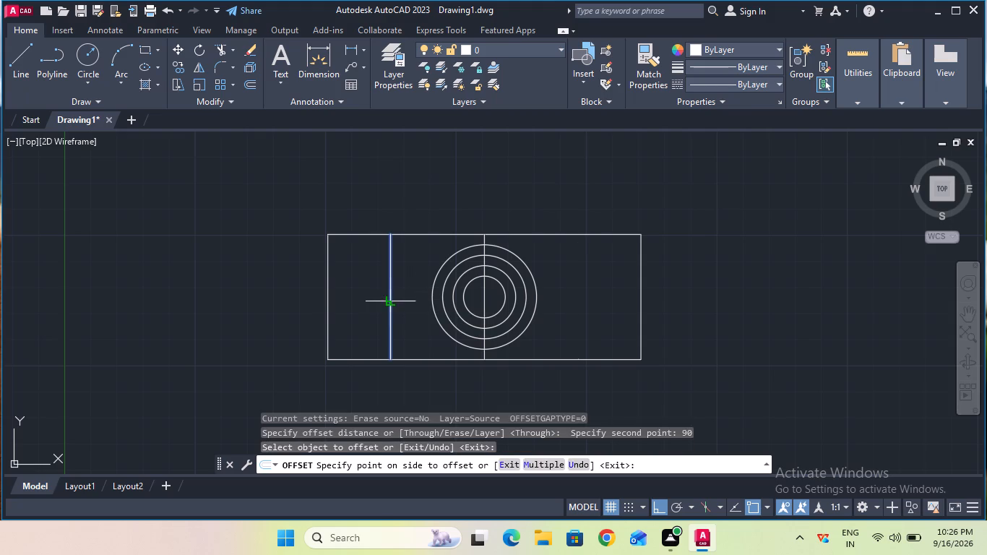
left_click(547, 301)
key("Escape")
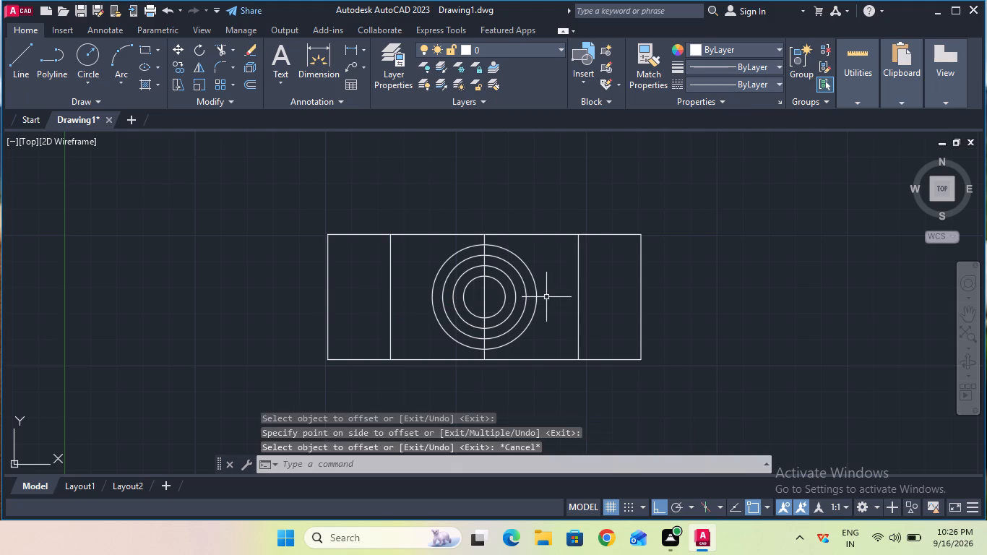
Measure the widths of the left and right end sections with temporary linear dimensions, without placing them.
left_click(350, 52)
left_click(392, 233)
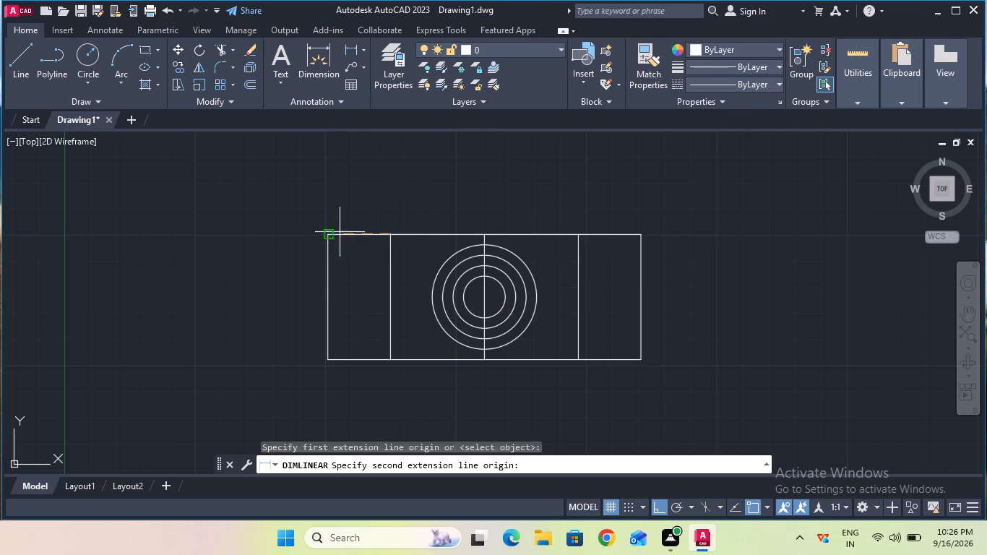
left_click(327, 232)
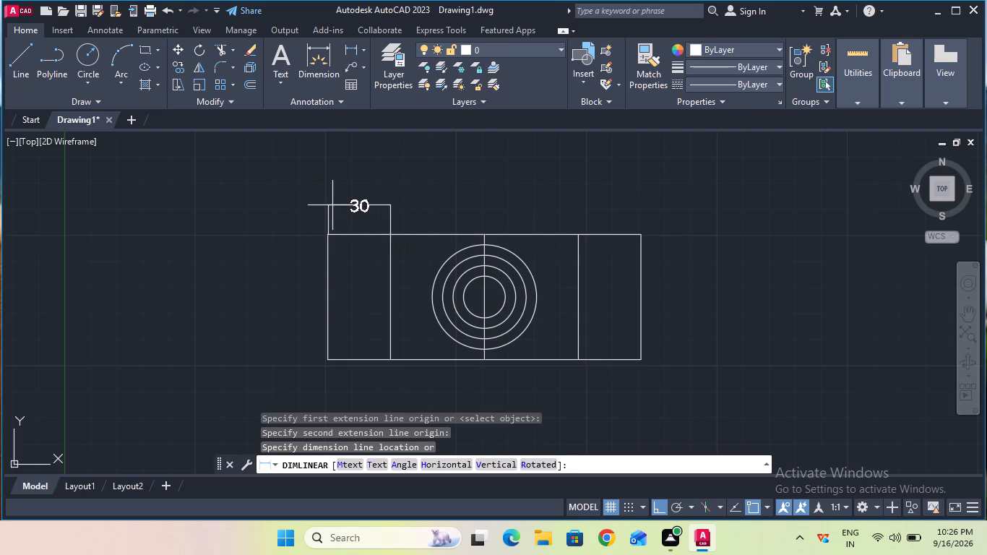
key("Escape")
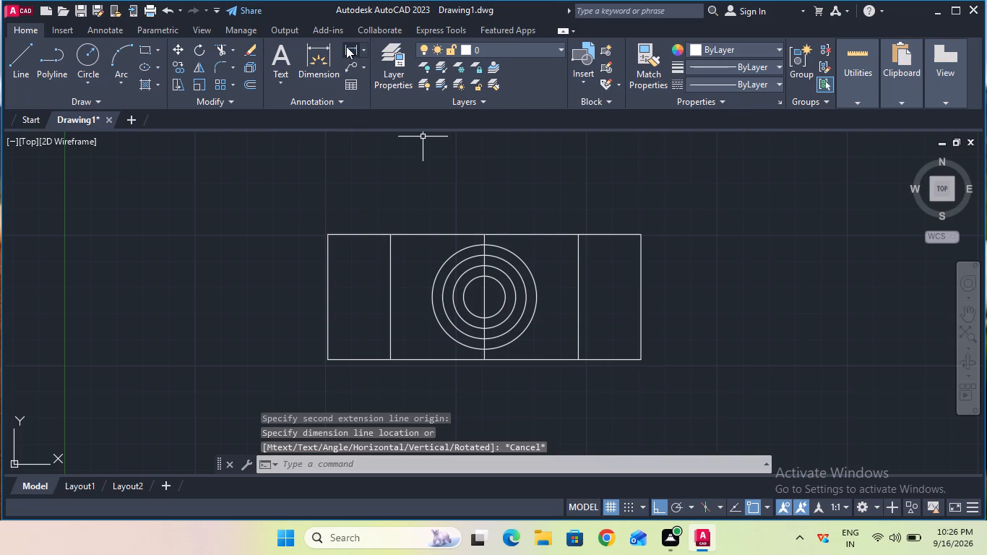
left_click(346, 46)
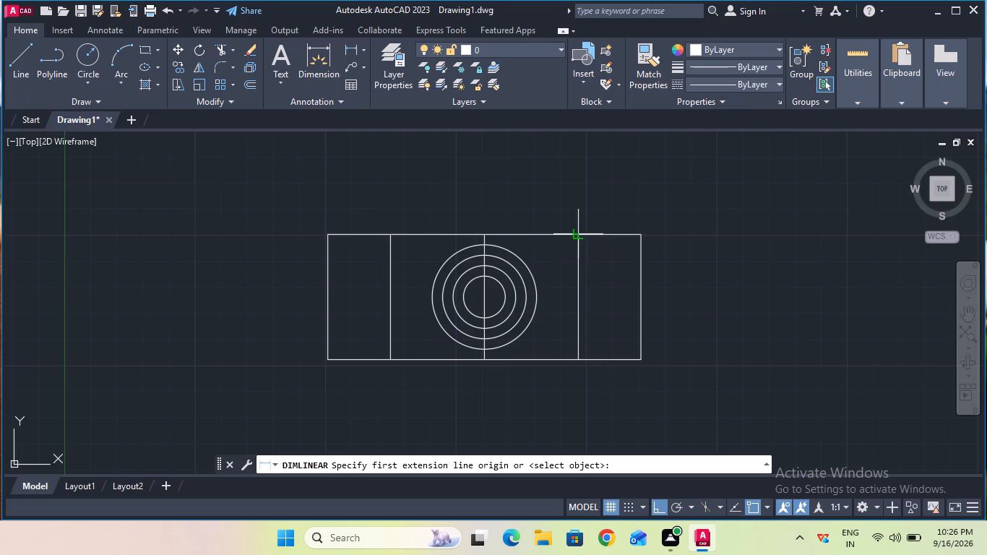
left_click(580, 236)
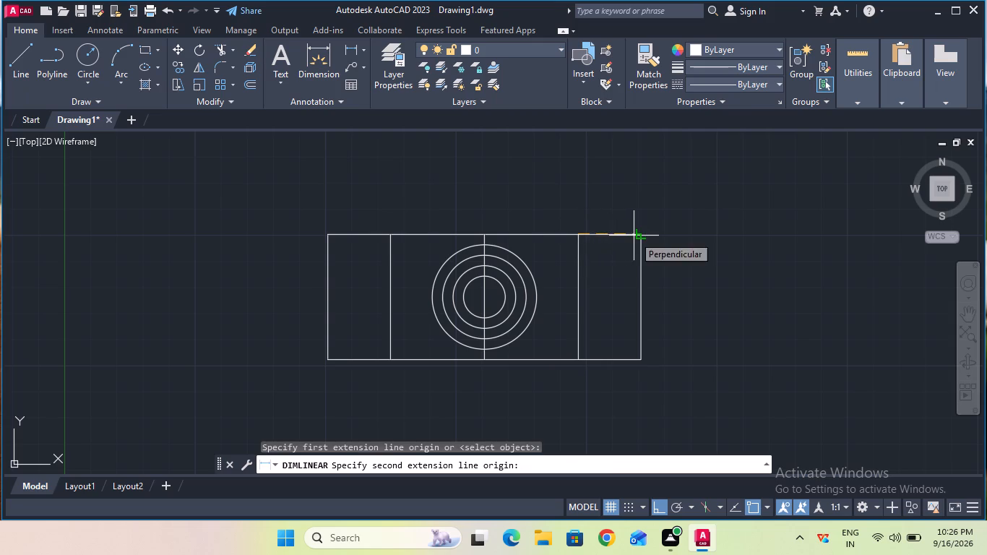
left_click(638, 236)
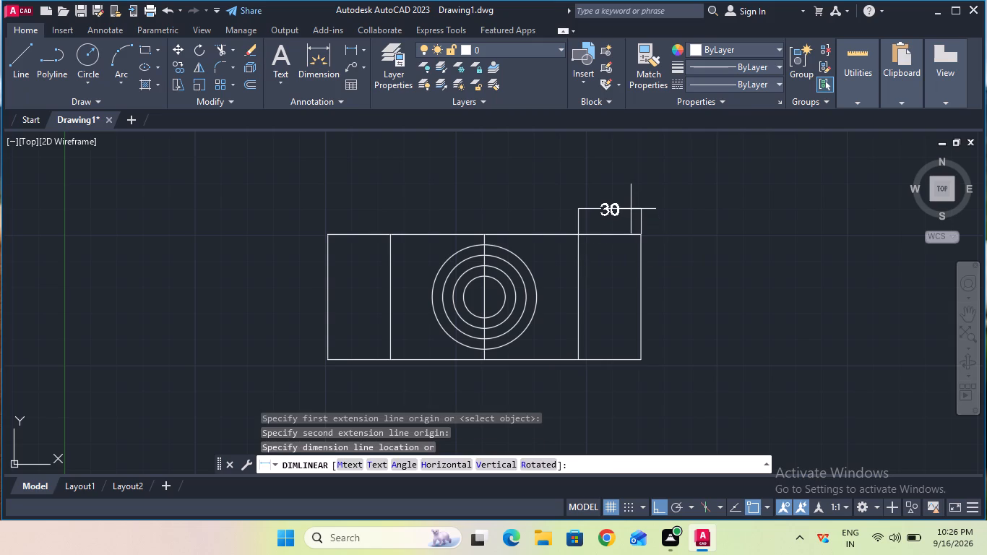
key("Escape")
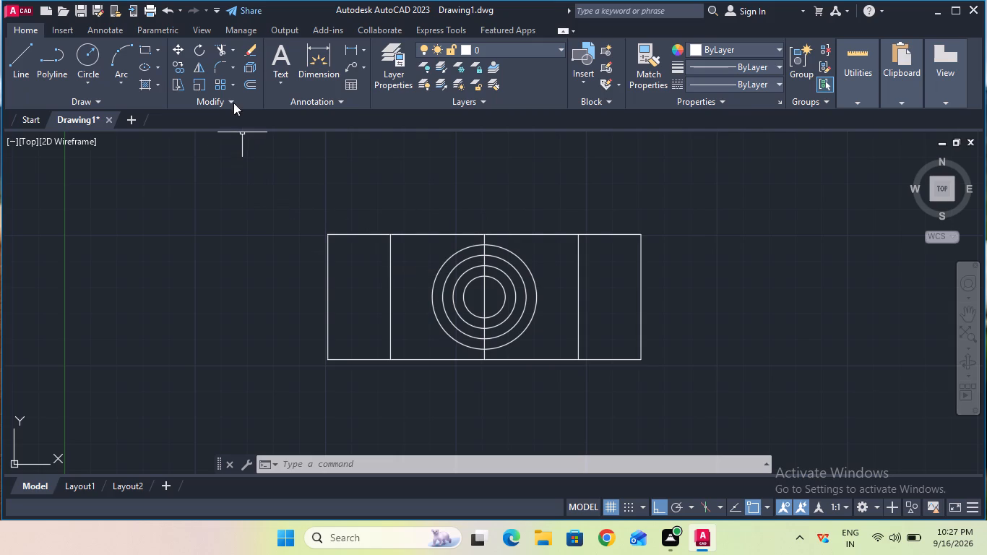
Fillet the rectangle's upper-left corner with a radius of 10 mm.
left_click(224, 71)
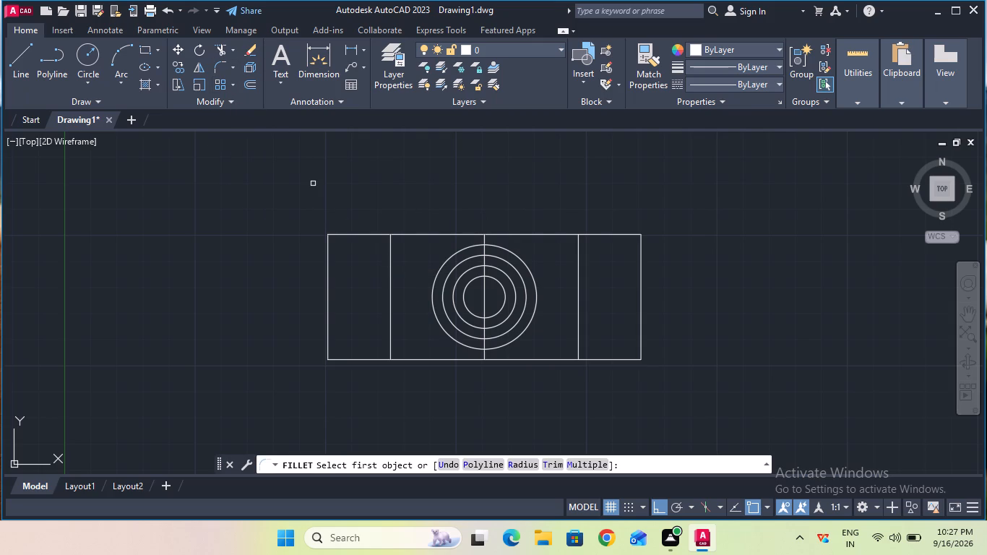
left_click(514, 462)
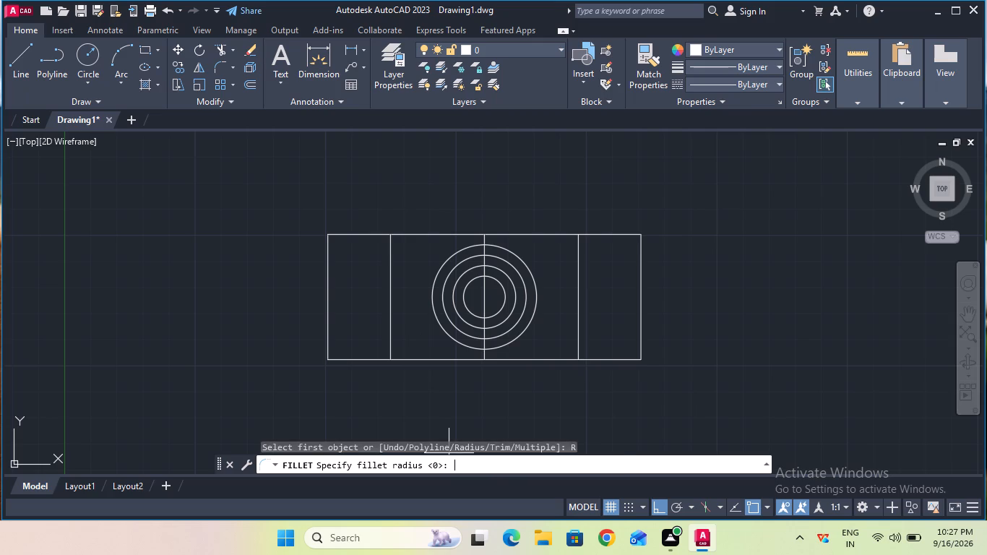
left_click(506, 463)
key("1")
key("0")
key("Return")
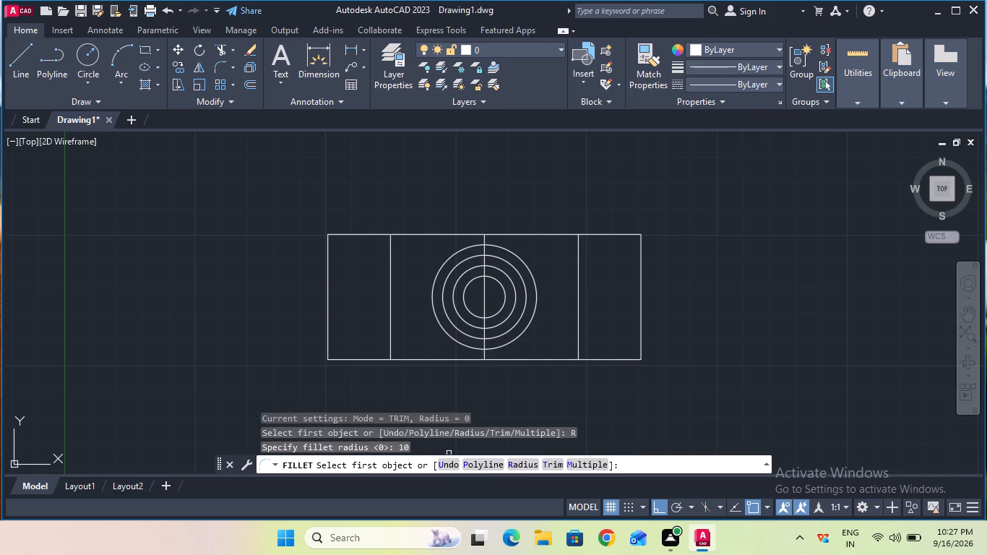
left_click(329, 286)
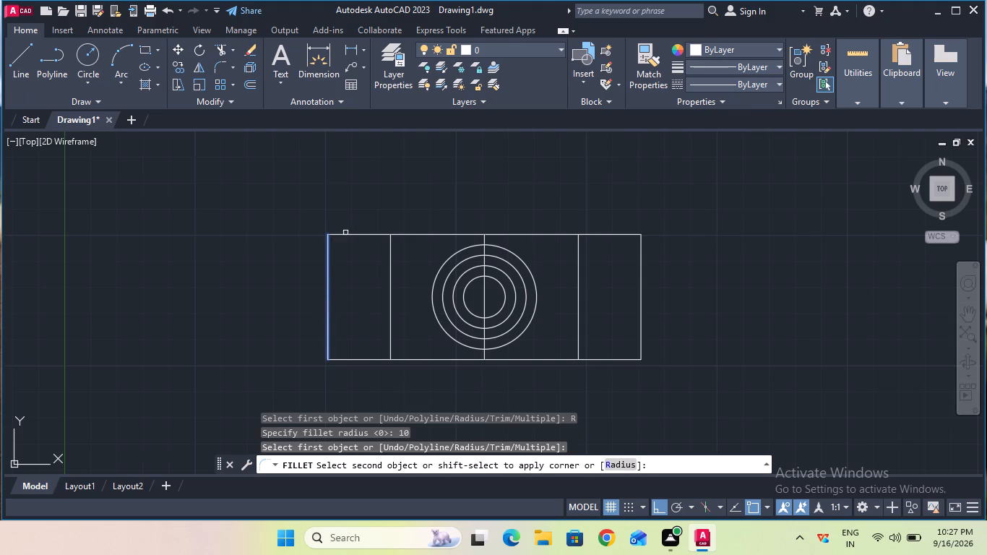
left_click(346, 234)
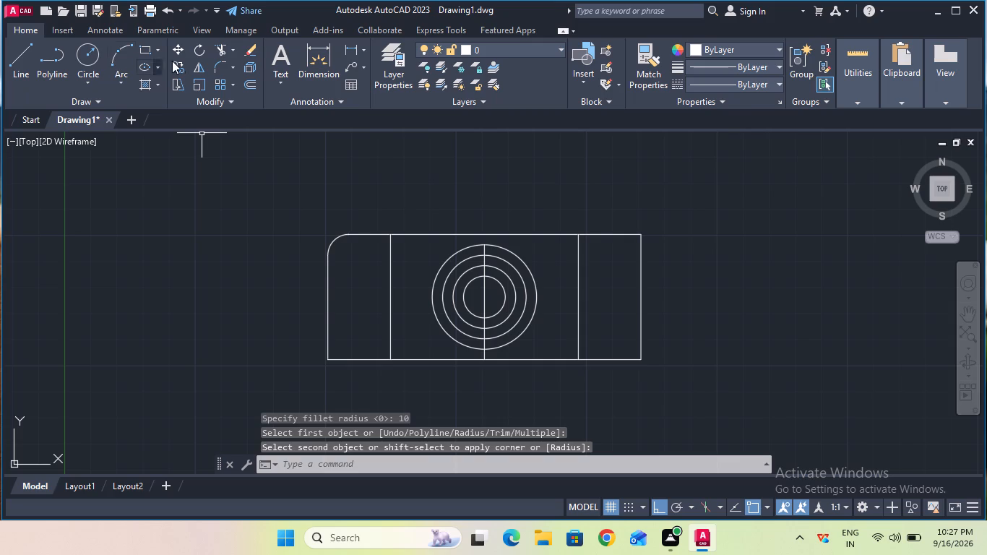
Fillet the rectangle's lower-left corner with the same 10 mm radius.
left_click(217, 61)
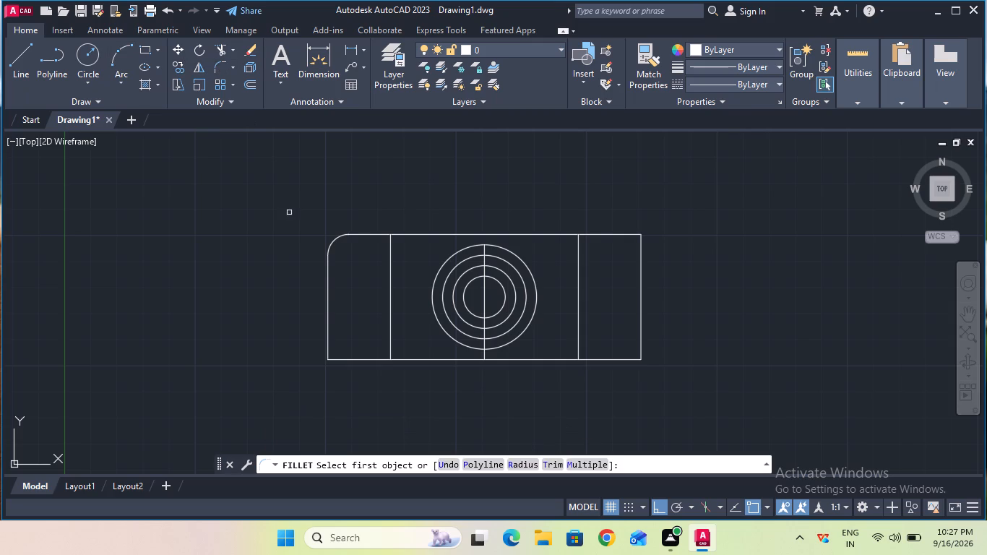
left_click(327, 317)
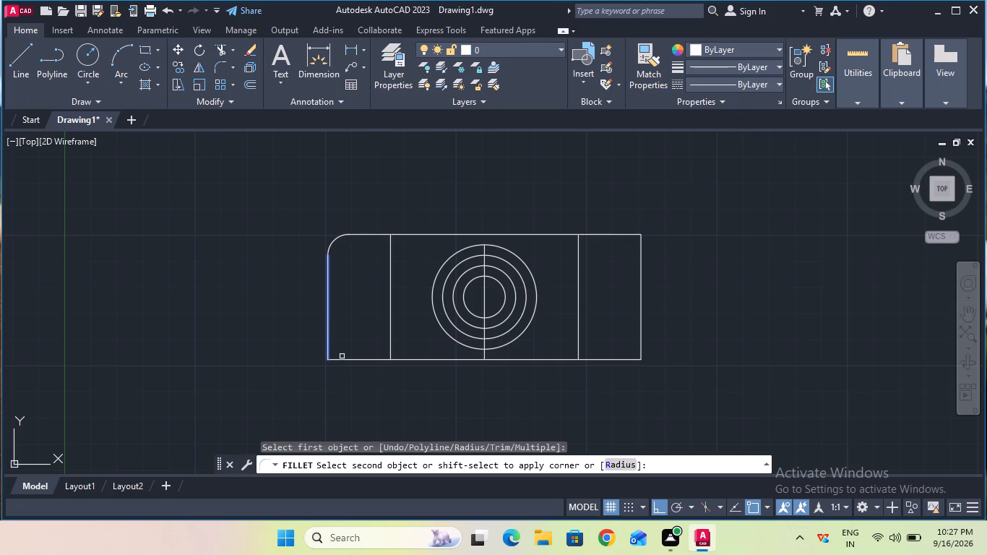
left_click(346, 359)
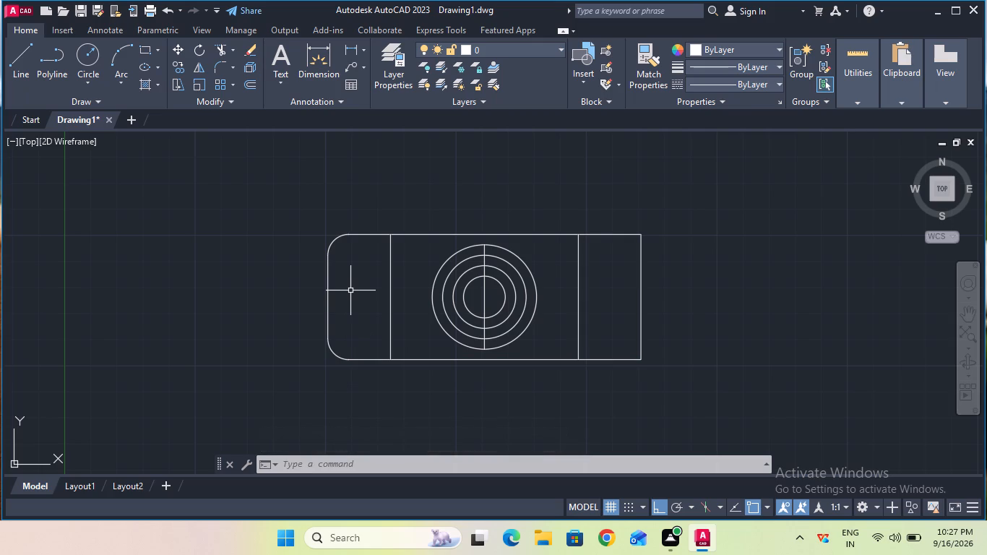
key("Escape")
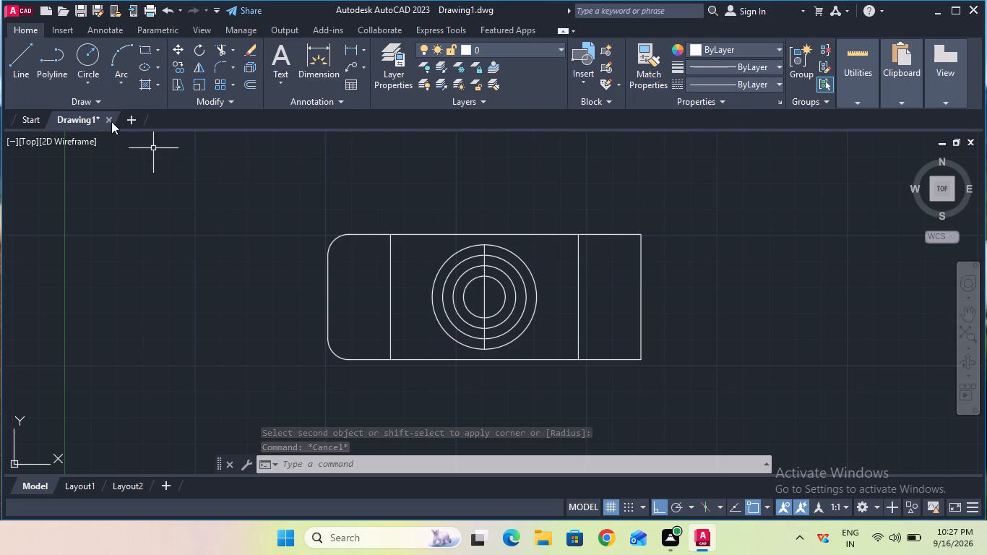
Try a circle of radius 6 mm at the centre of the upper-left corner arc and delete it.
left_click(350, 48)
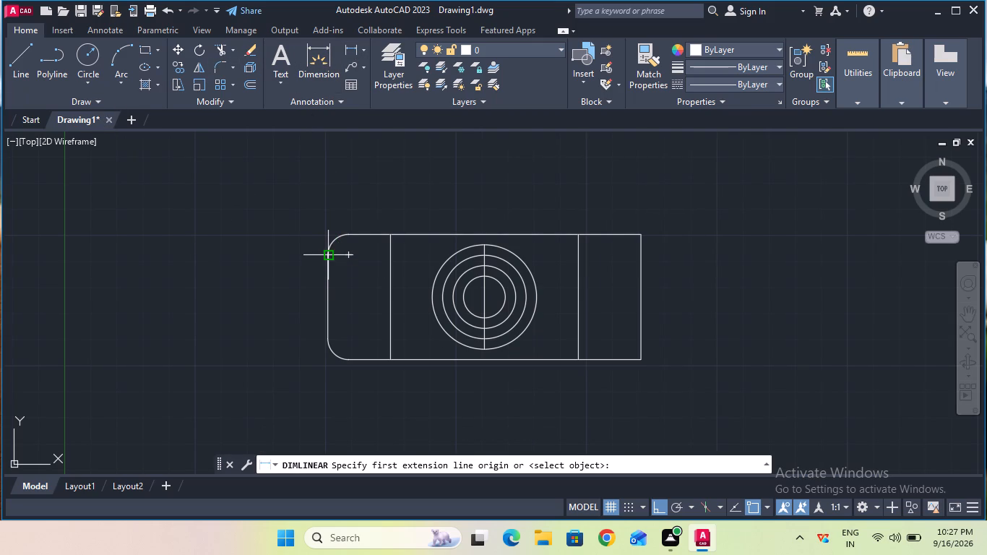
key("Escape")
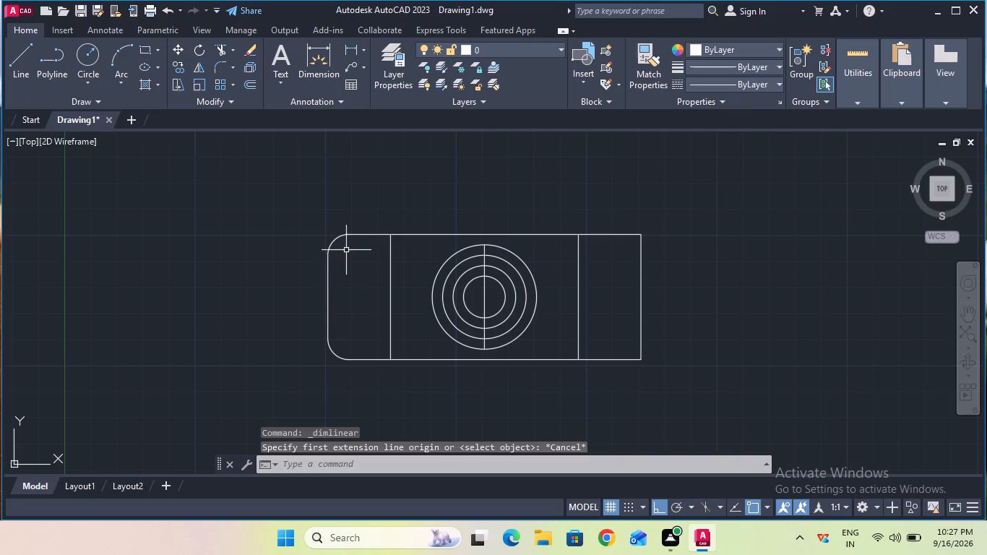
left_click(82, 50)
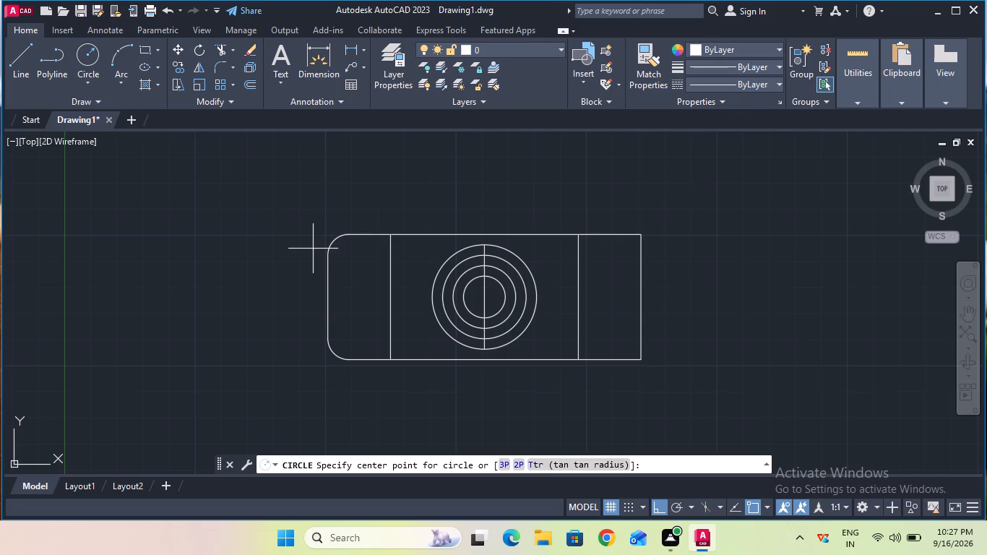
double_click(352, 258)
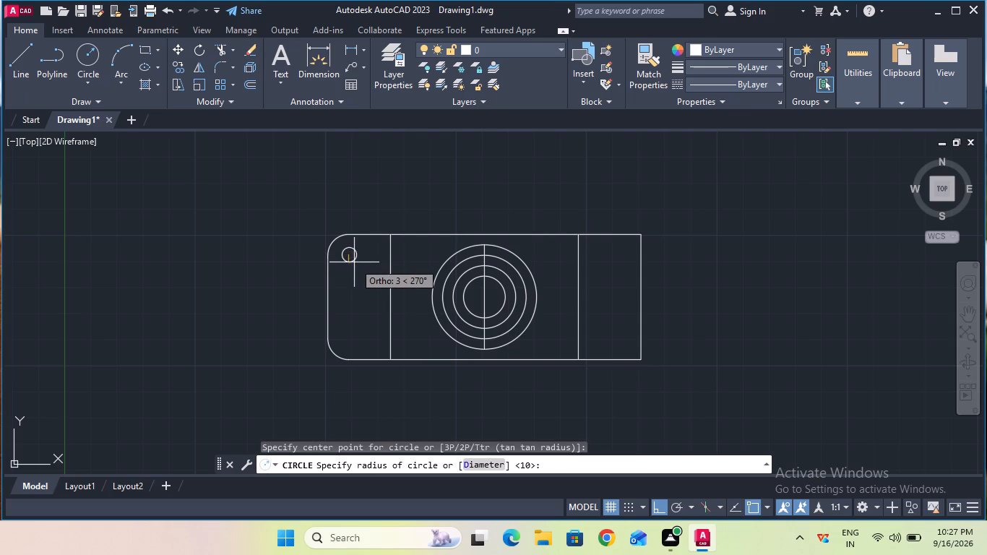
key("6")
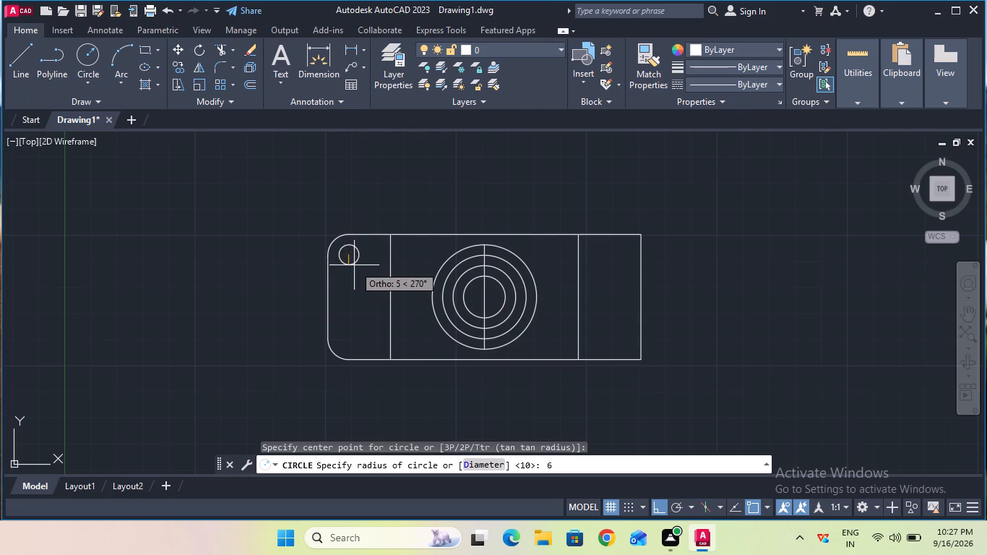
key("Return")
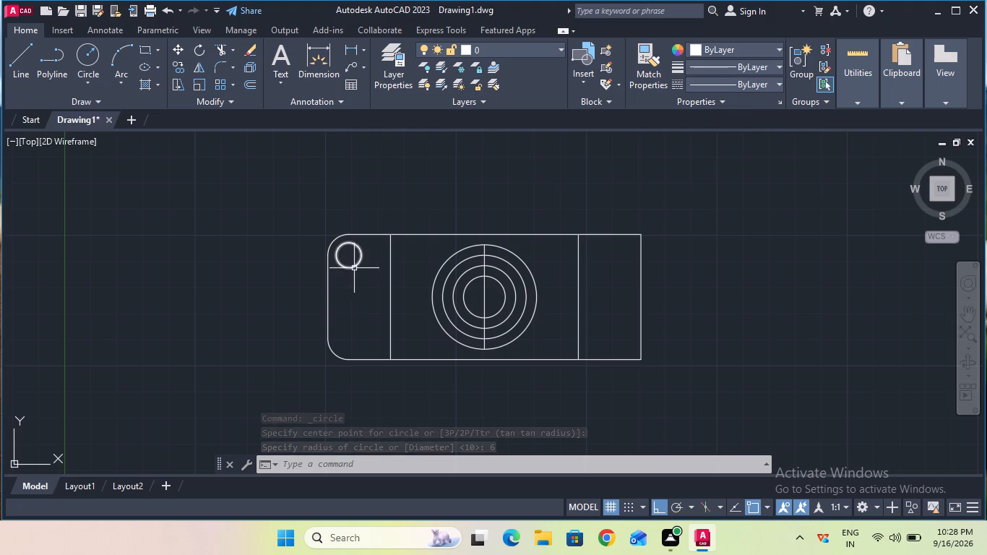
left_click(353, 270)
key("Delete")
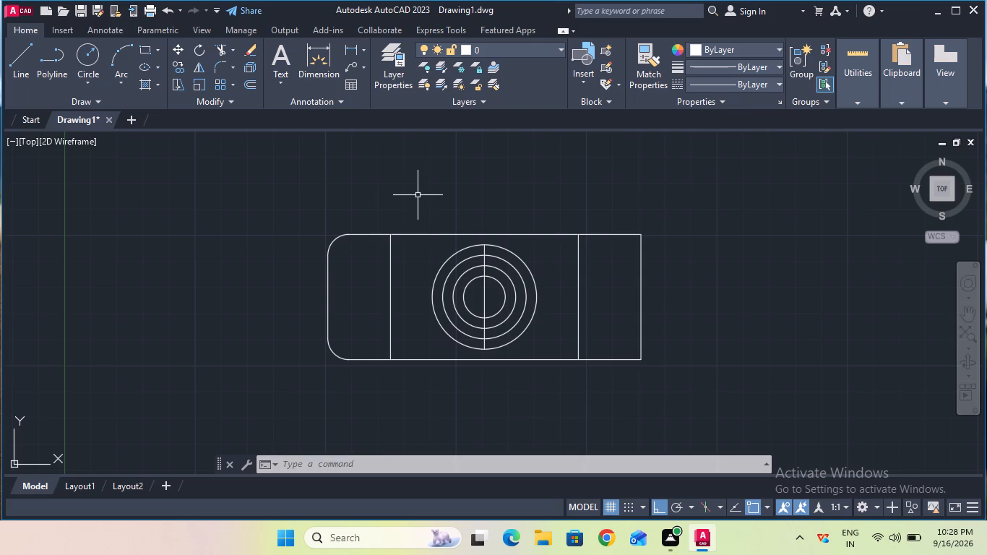
Create a horizontal centerline between the rectangle's top and bottom edges.
type("cl")
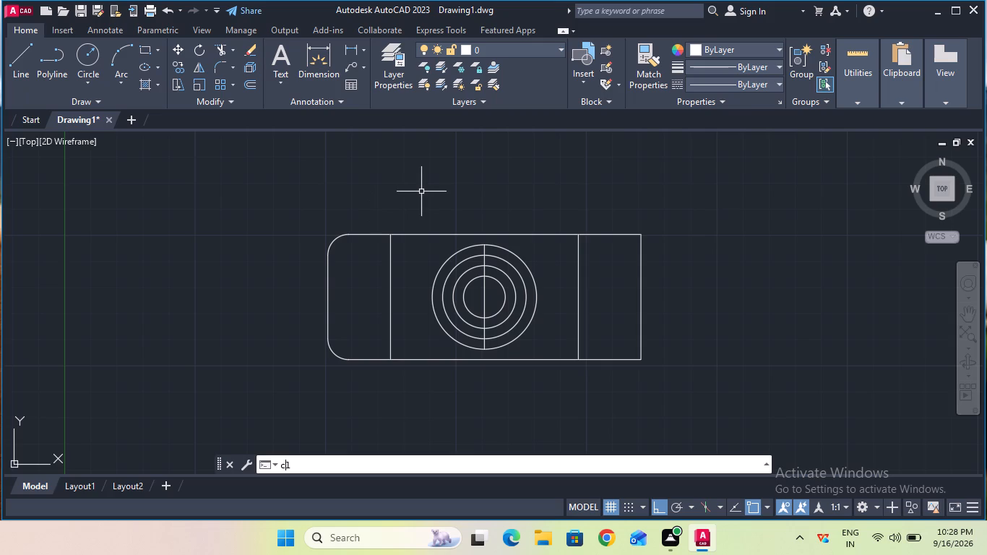
key("Return")
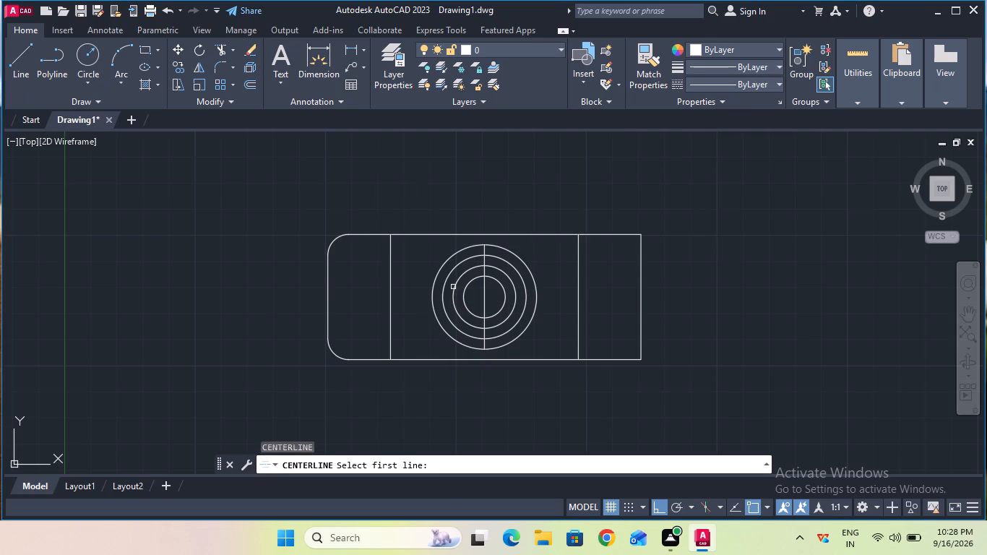
left_click(379, 234)
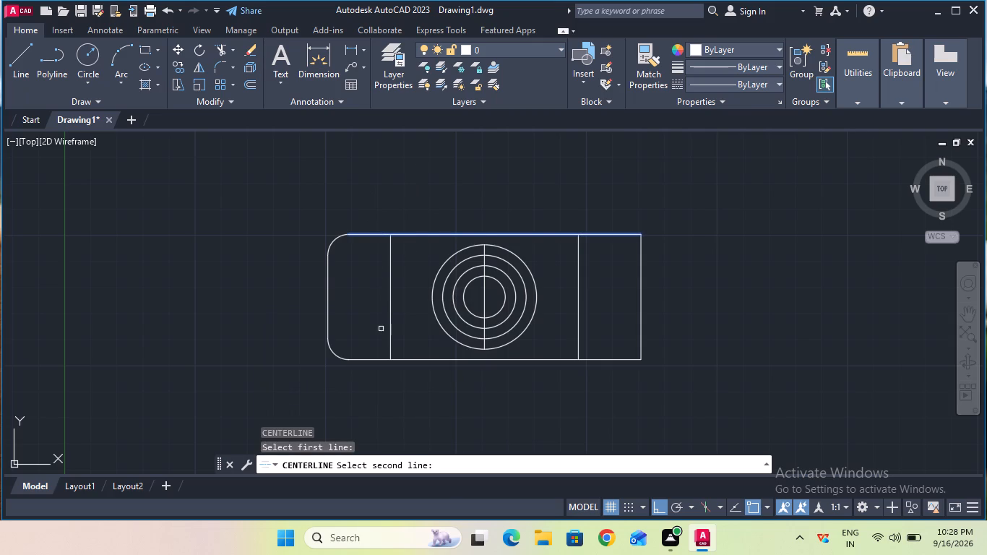
left_click(377, 361)
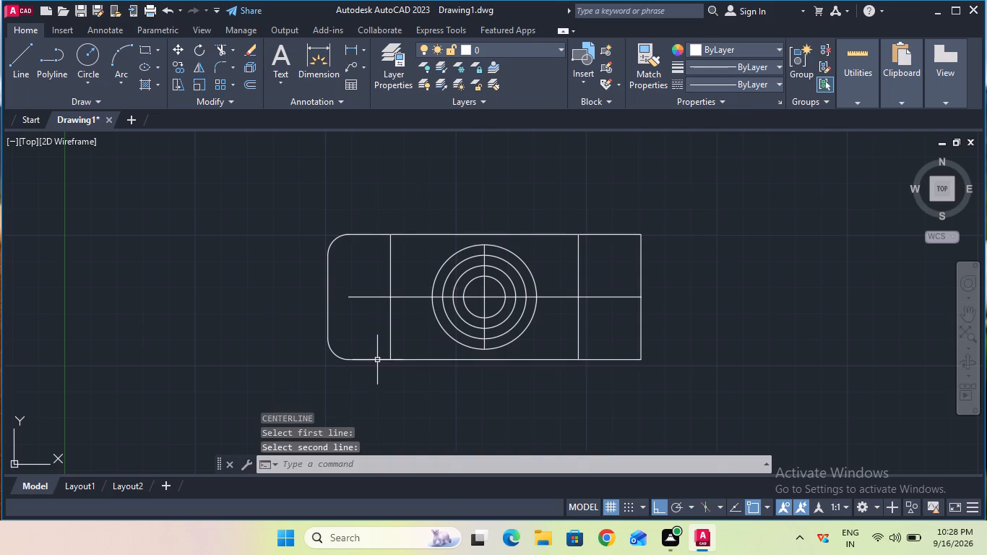
key("Escape")
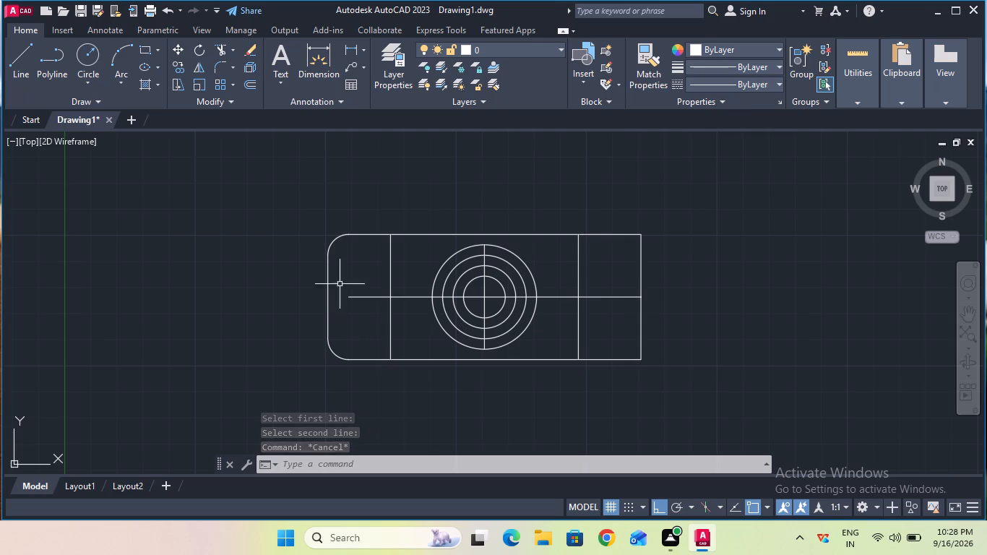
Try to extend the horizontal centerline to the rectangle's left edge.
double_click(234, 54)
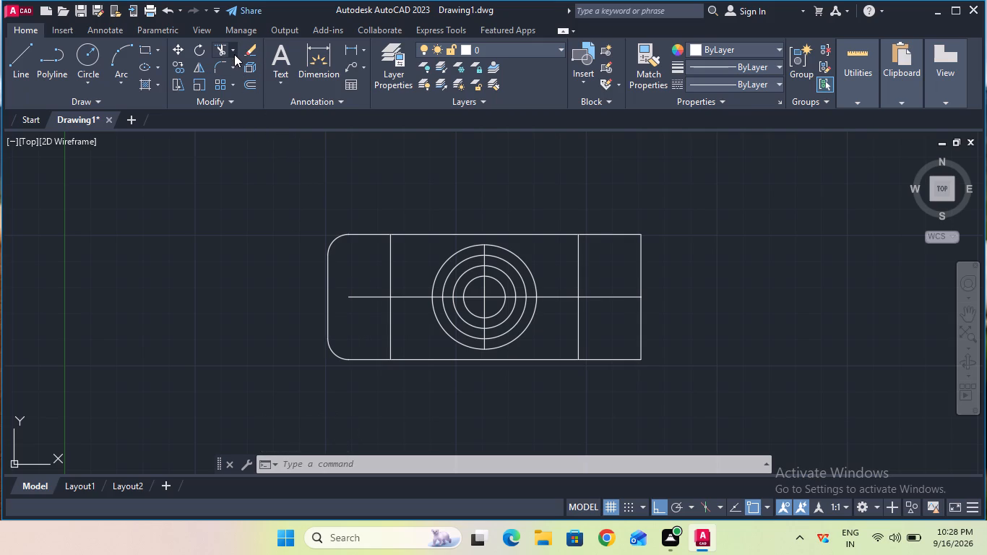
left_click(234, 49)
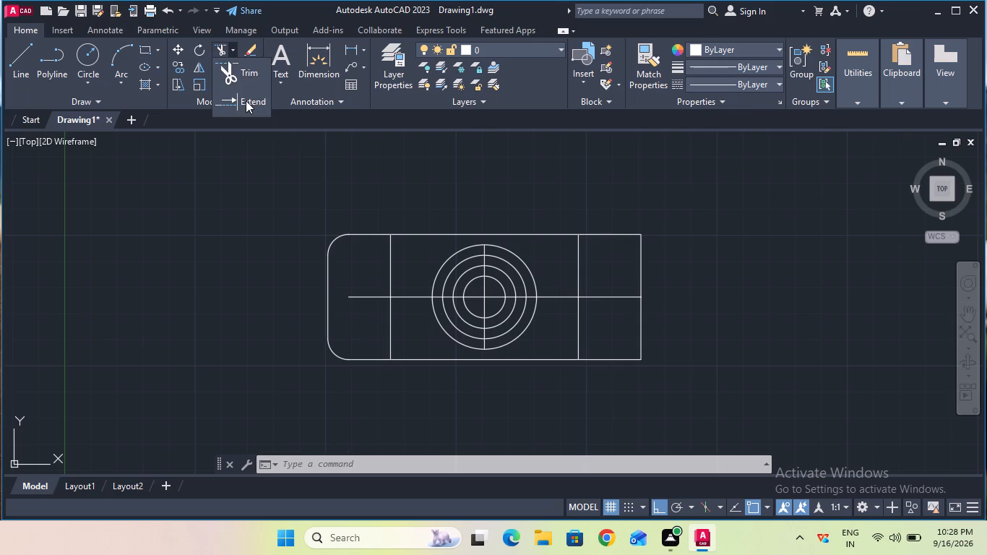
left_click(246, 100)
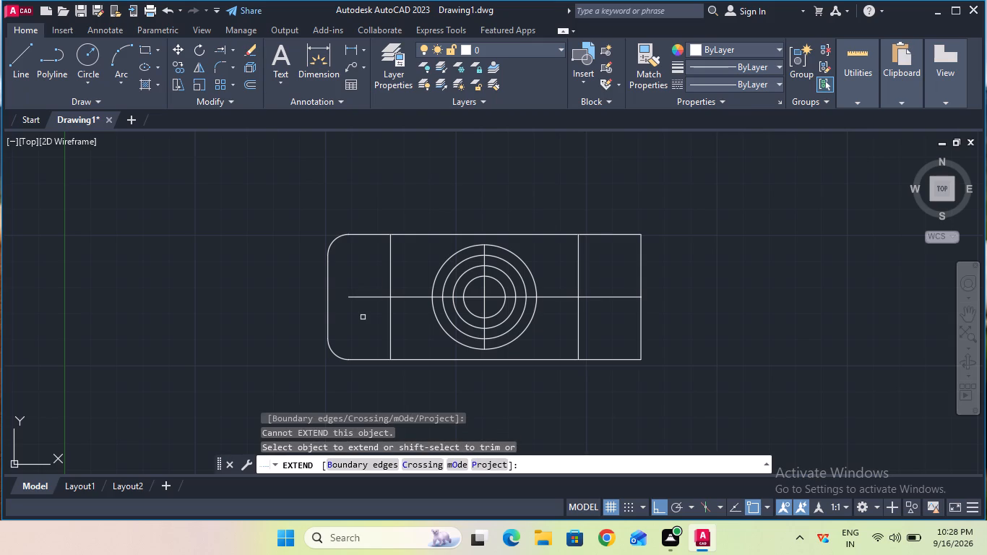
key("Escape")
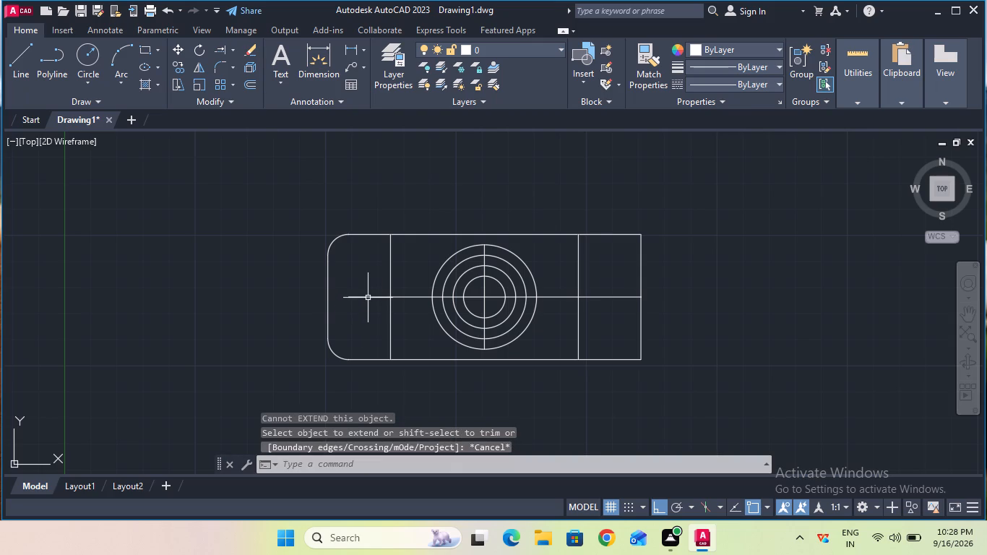
Explode the horizontal centerline into a plain line.
left_click(368, 298)
type("ex")
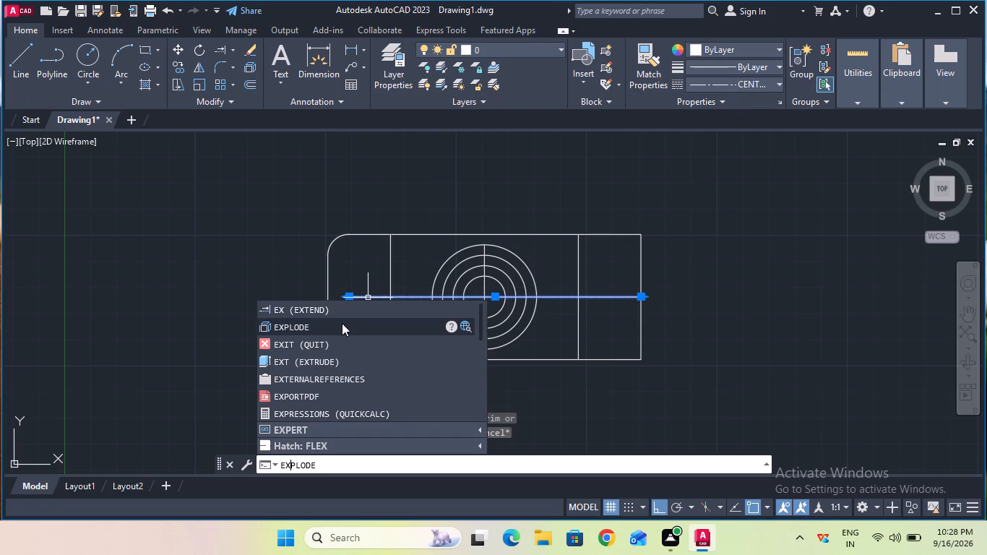
left_click(342, 324)
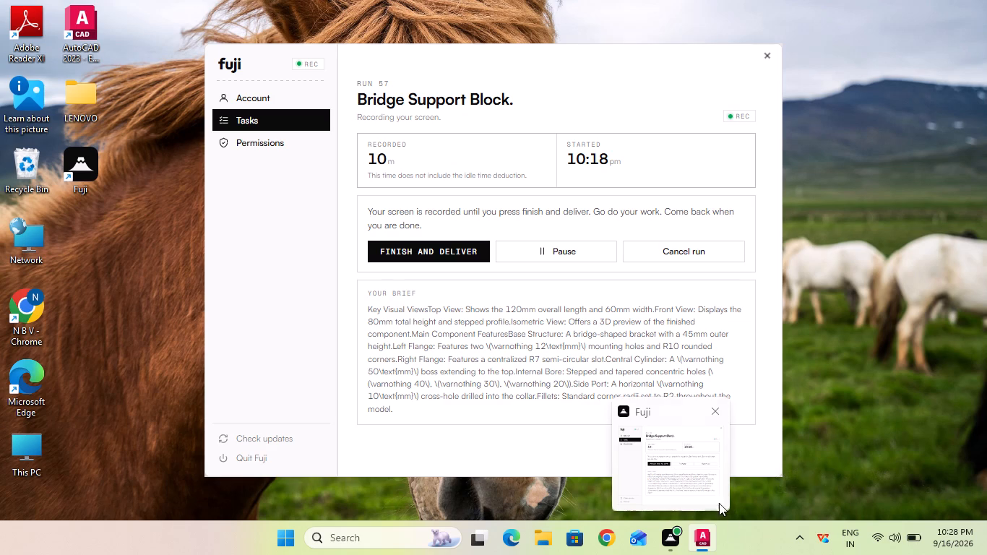
left_click(733, 530)
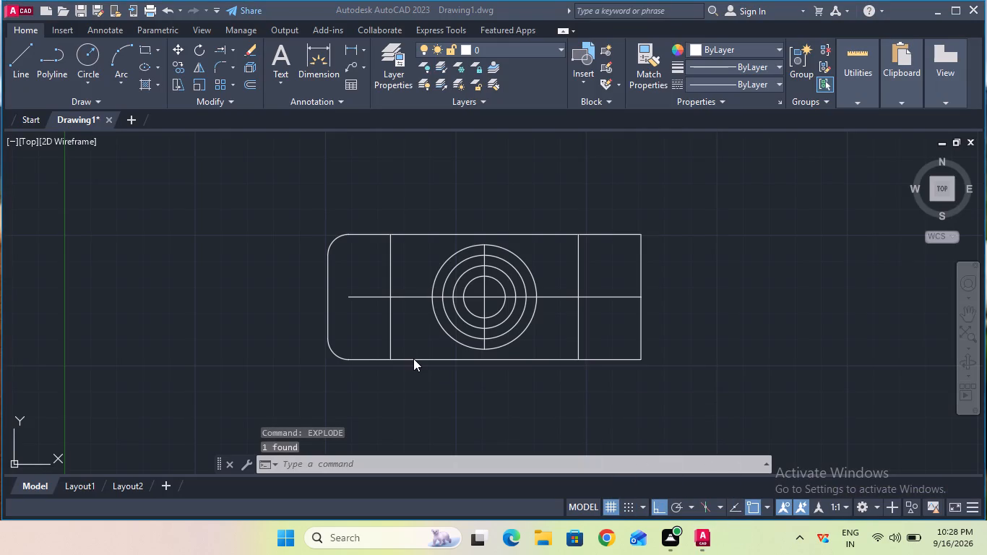
Extend the horizontal centre line to the rectangle's left edge.
left_click(218, 52)
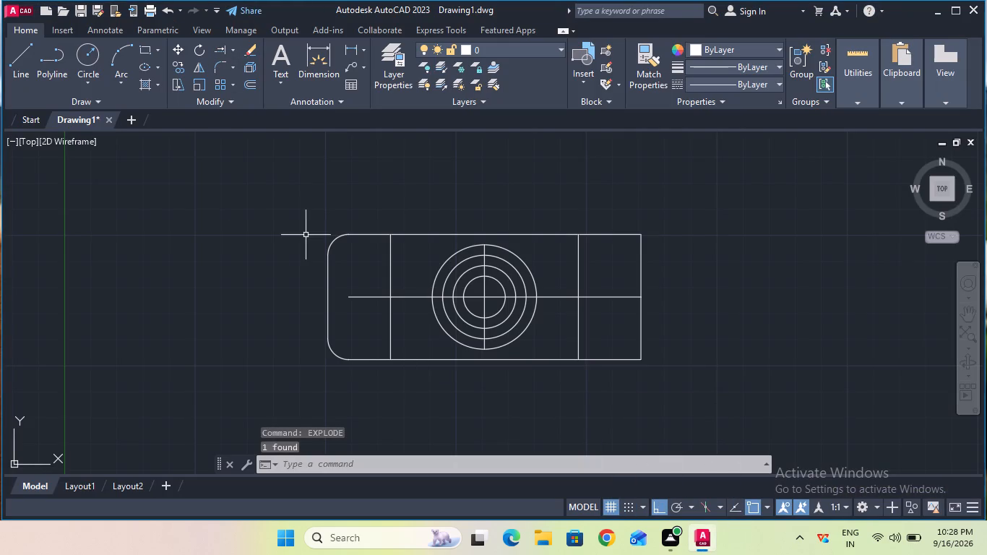
left_click(220, 45)
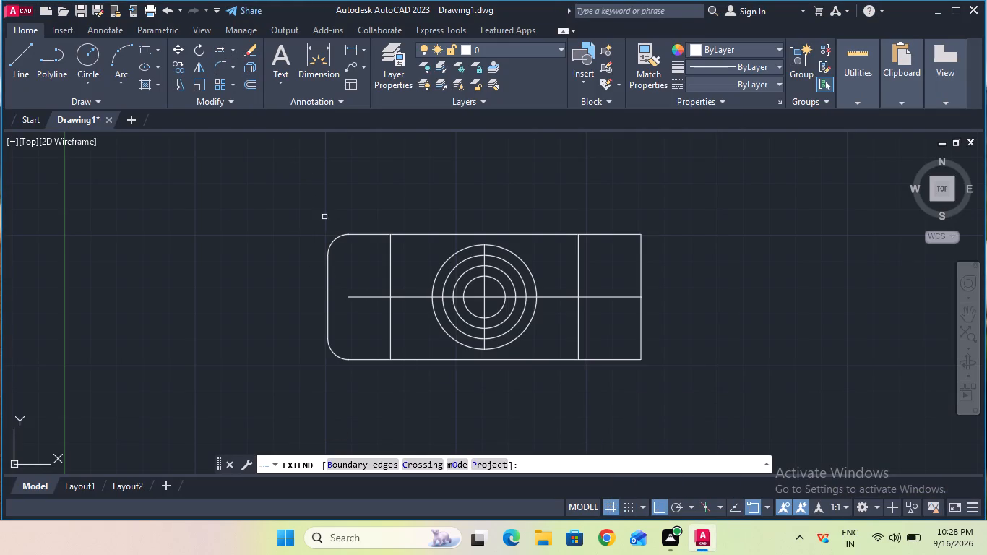
left_click(363, 296)
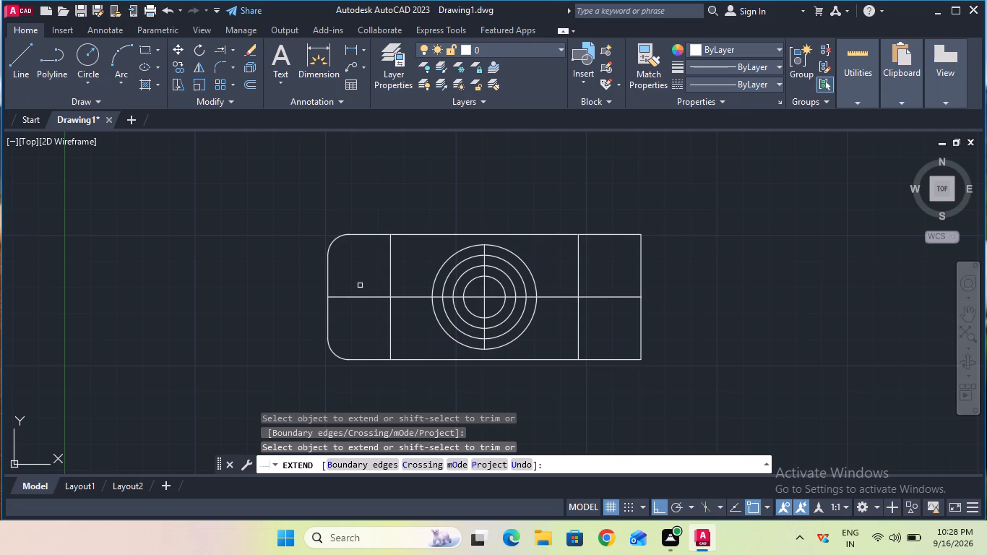
key("Escape")
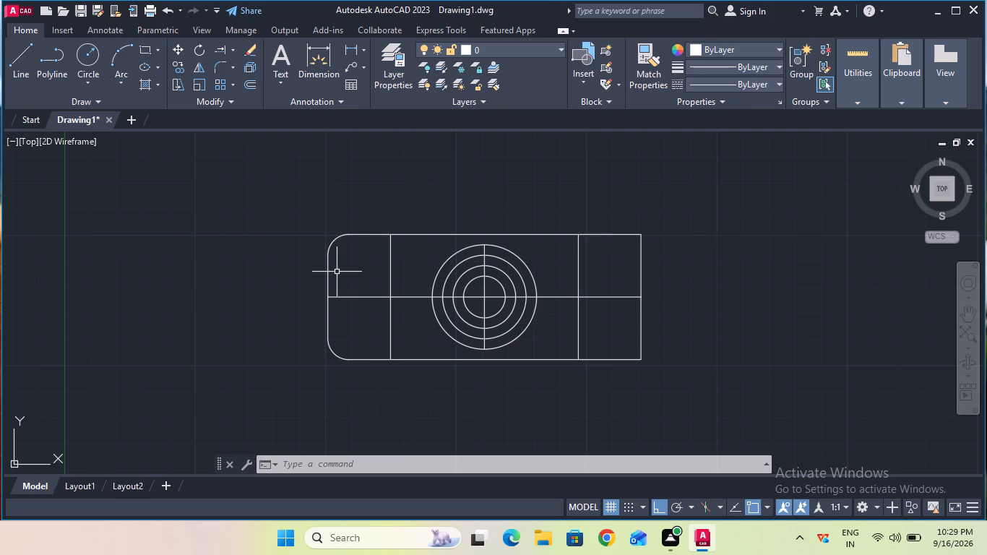
Offset the horizontal centre line 15 mm both above and below.
left_click(255, 85)
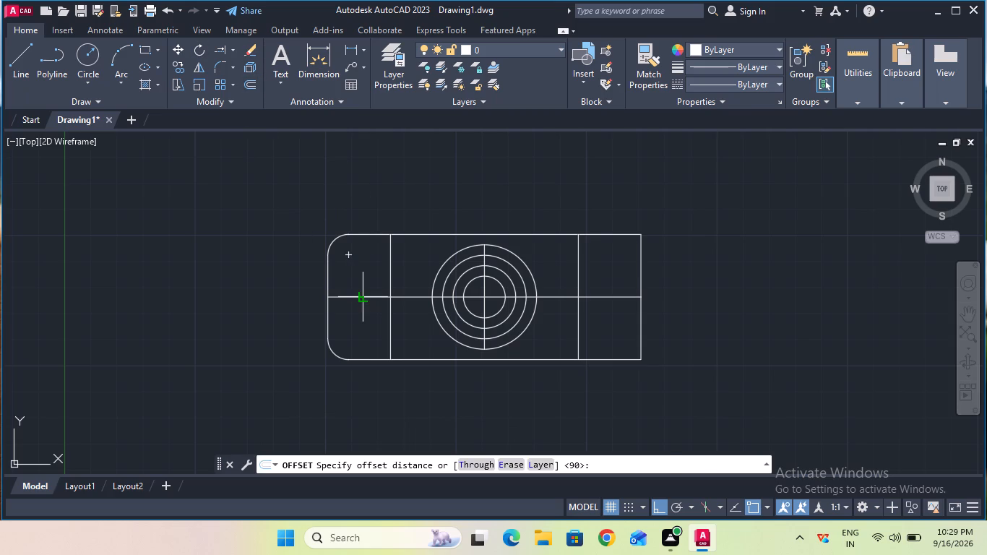
left_click(362, 298)
type("15")
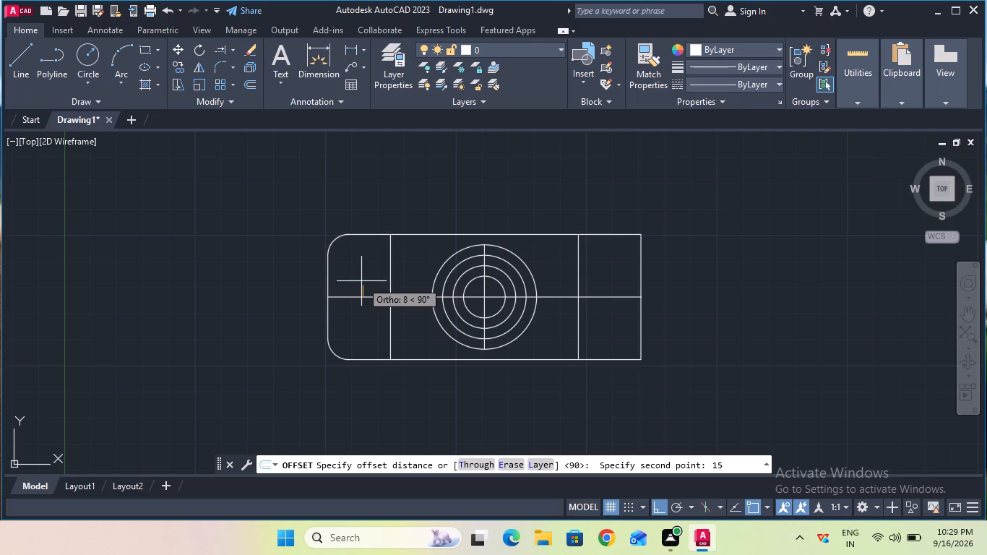
key("Return")
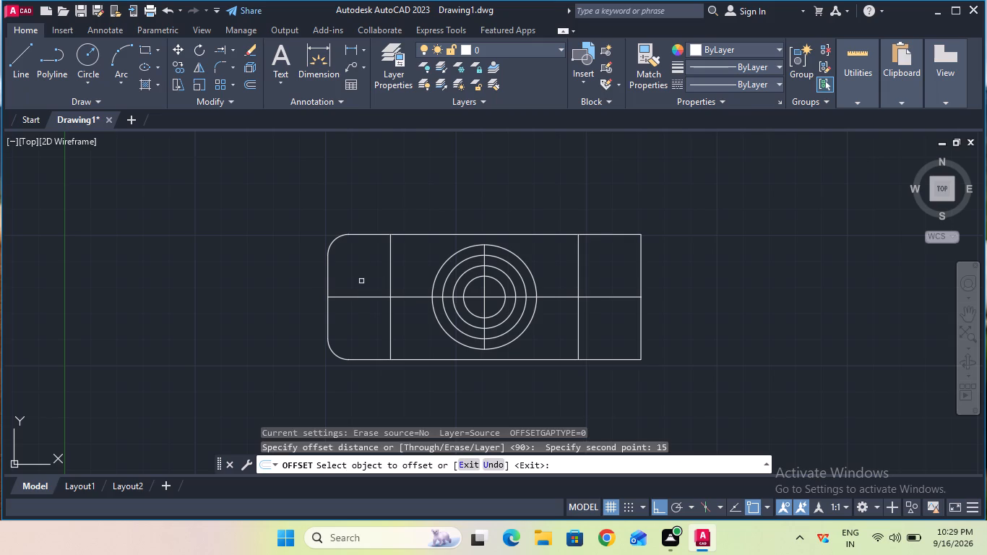
left_click(363, 298)
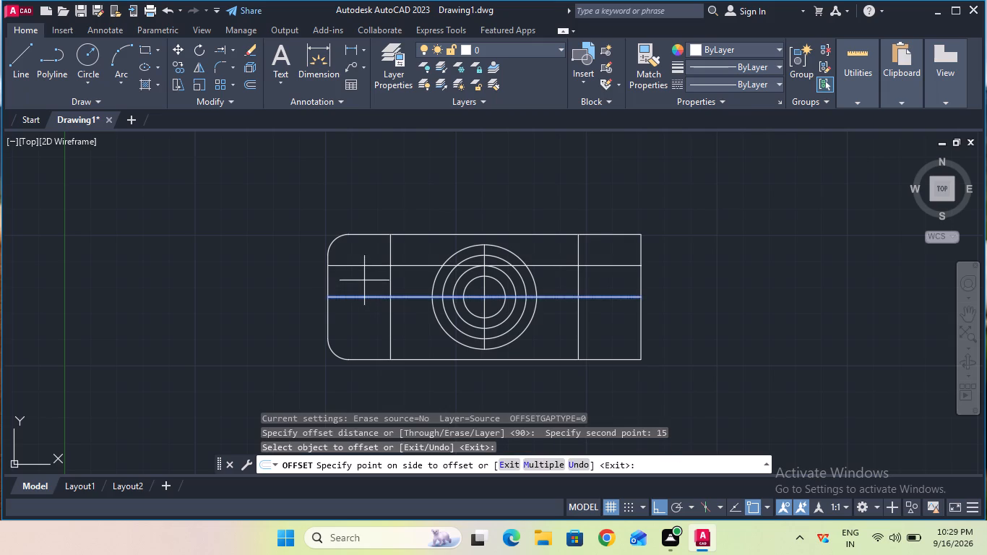
double_click(364, 280)
left_click(364, 298)
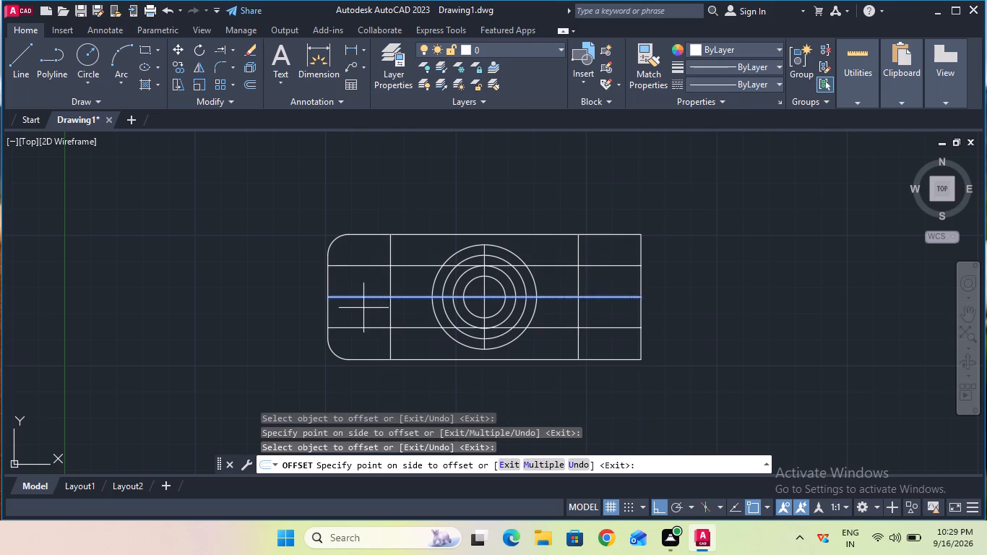
left_click(363, 308)
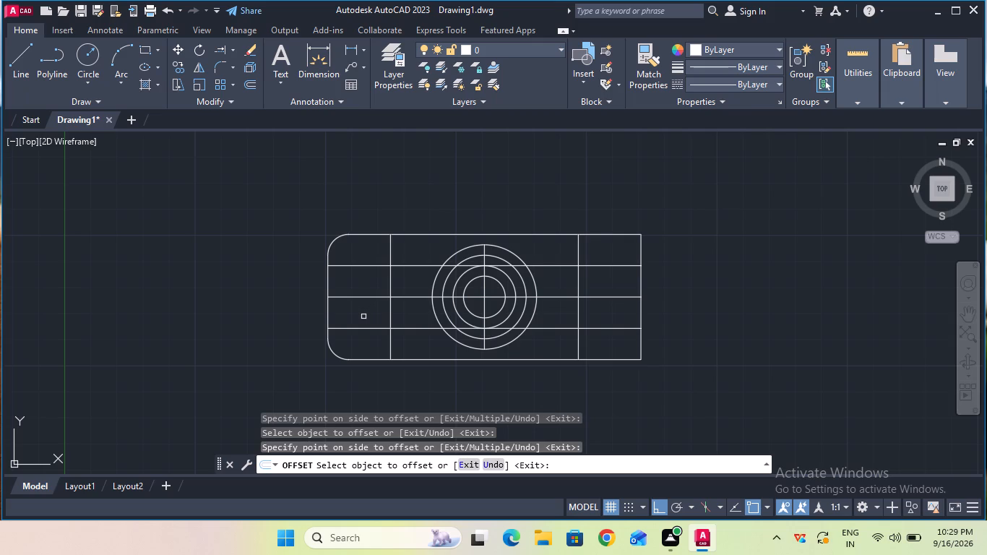
key("Escape")
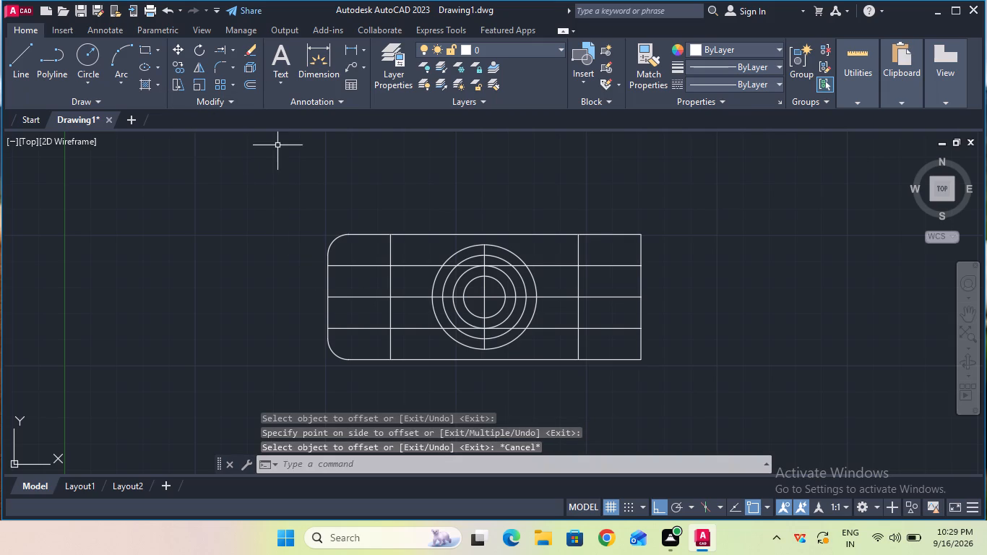
Trim the upper offset line back to the left flange, also cutting all three horizontal lines between the flange and the circles.
left_click(233, 51)
left_click(242, 71)
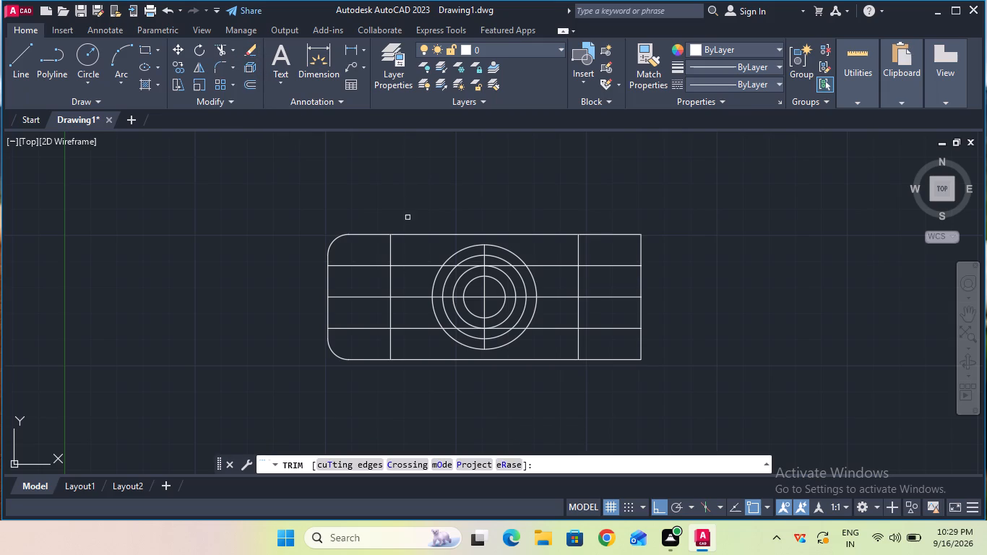
left_click_drag(406, 260, 420, 332)
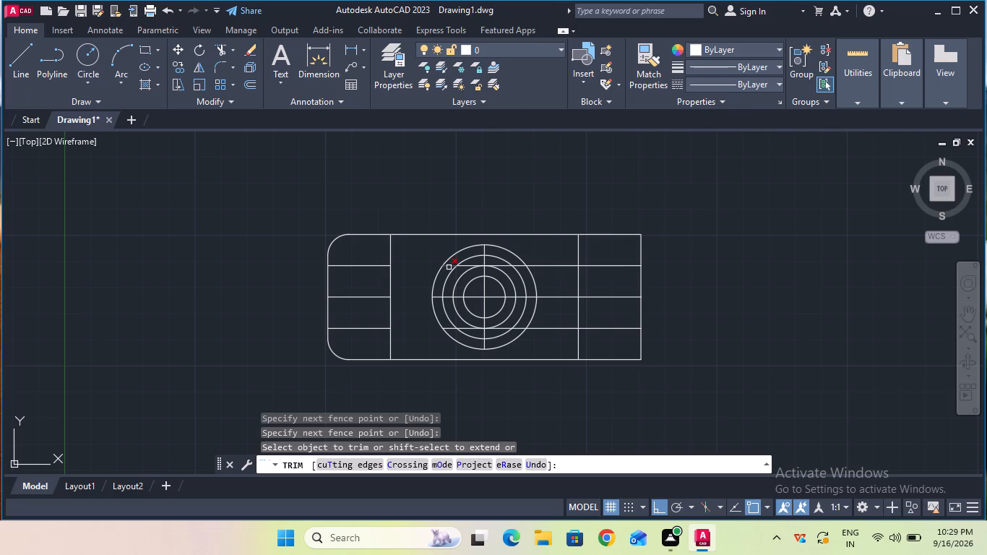
left_click(449, 267)
left_click(467, 267)
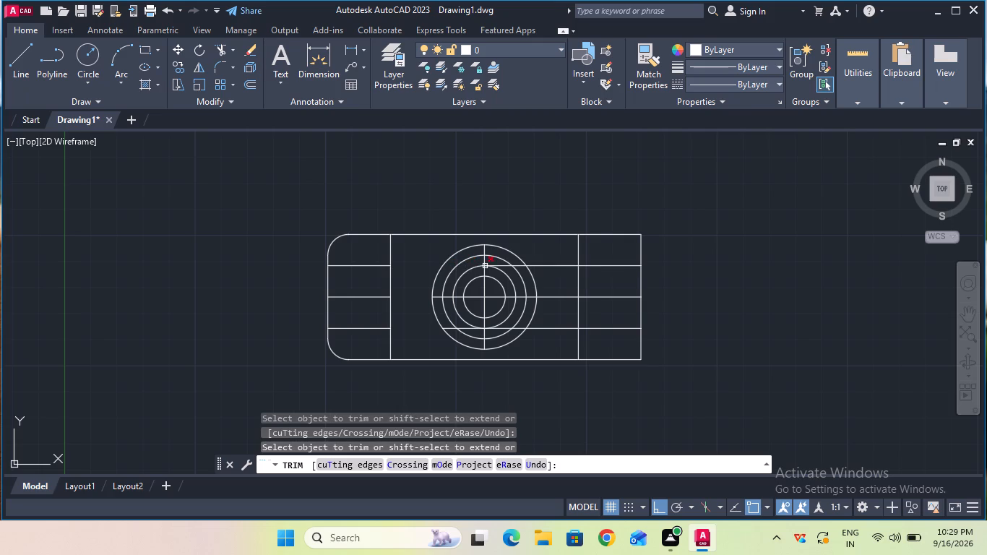
left_click(499, 267)
left_click(520, 268)
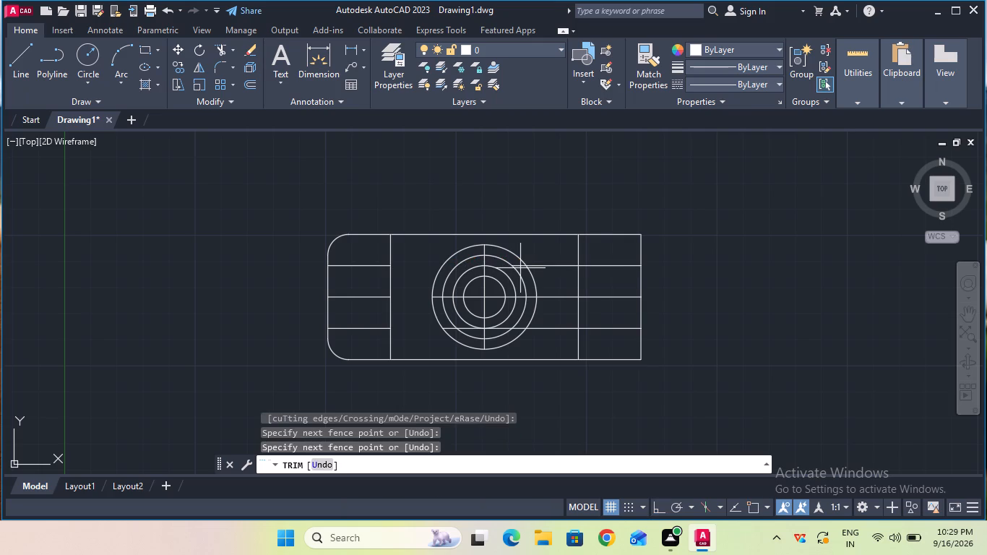
left_click(517, 264)
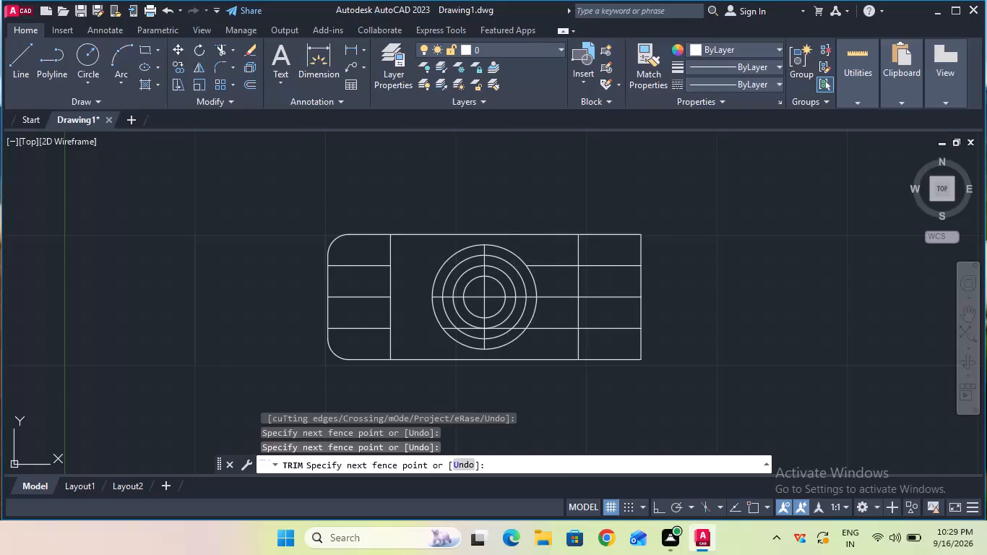
left_click(553, 267)
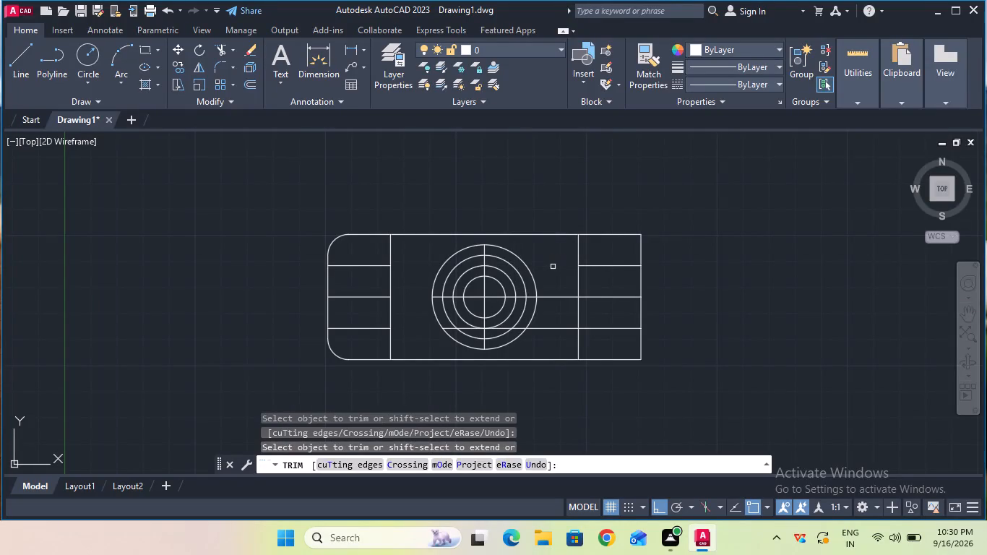
left_click(625, 267)
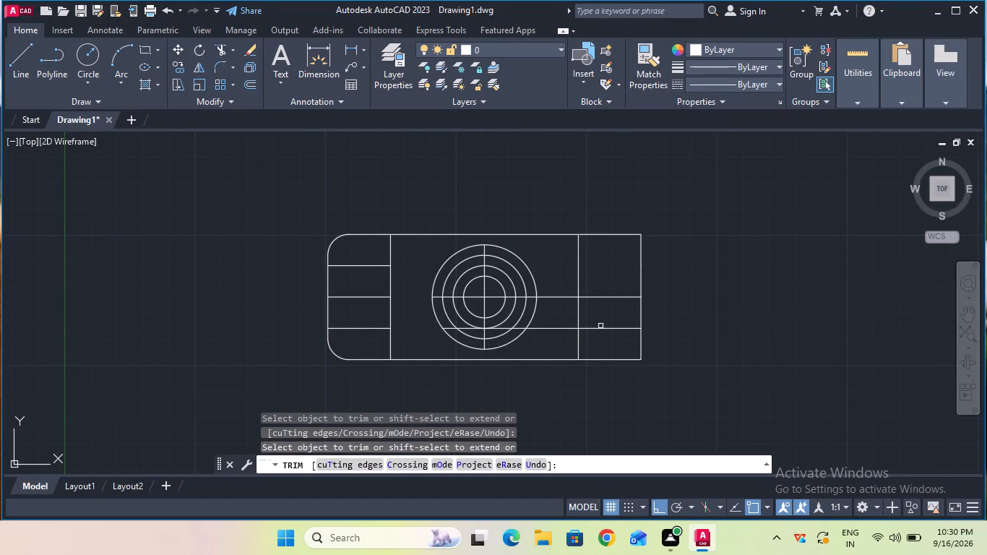
Trim away the lower offset line's remaining segments across the right flange, the middle section and the concentric circles.
left_click(602, 328)
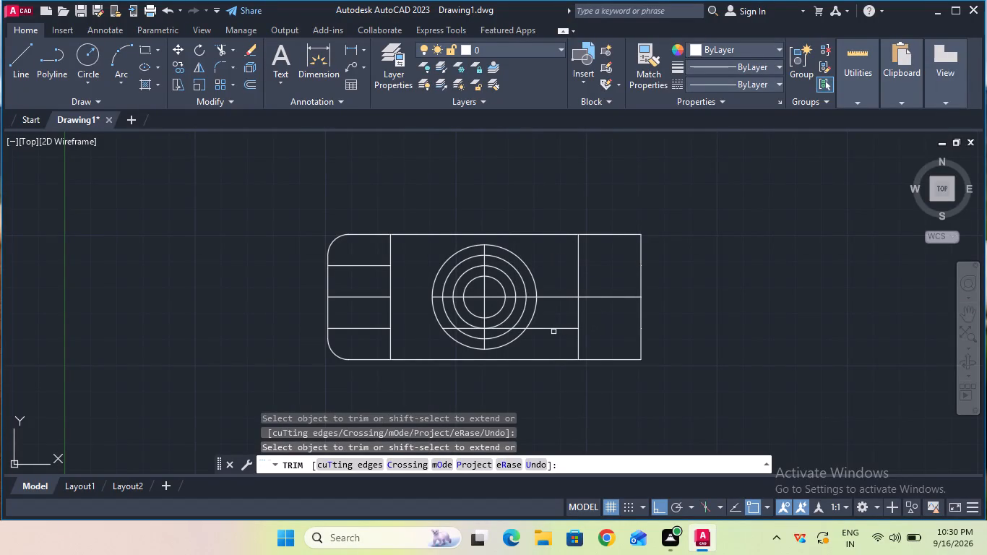
left_click(553, 327)
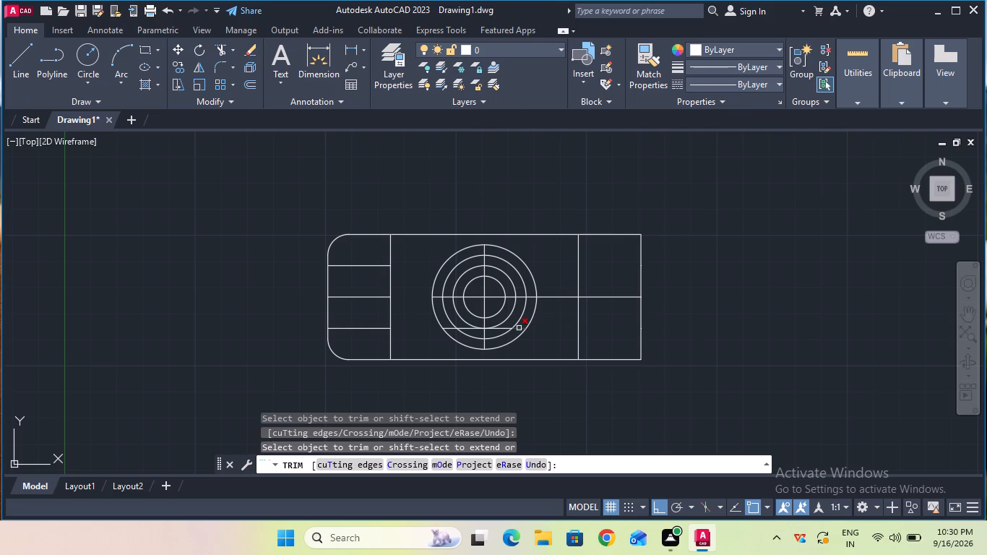
left_click(519, 328)
left_click(504, 329)
left_click(465, 329)
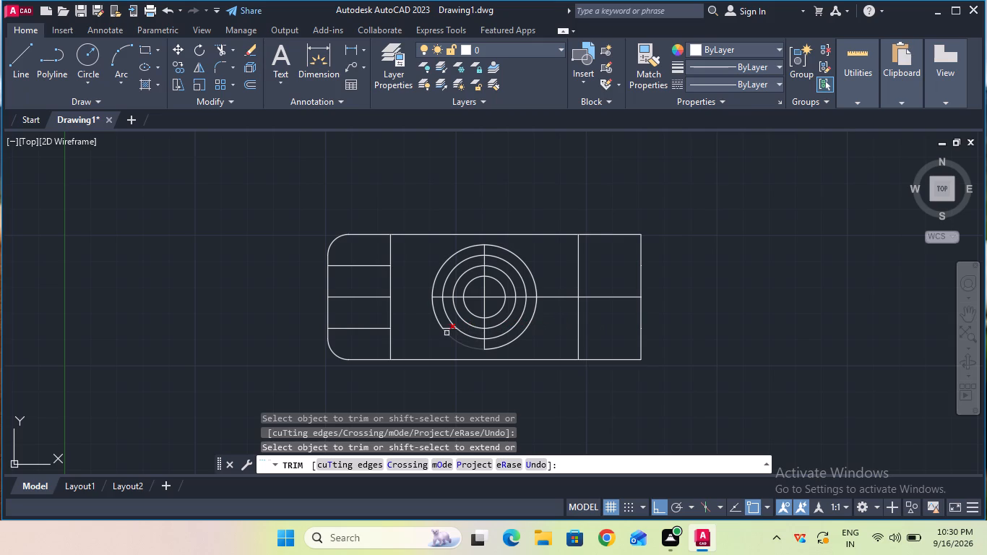
left_click(447, 328)
key("Escape")
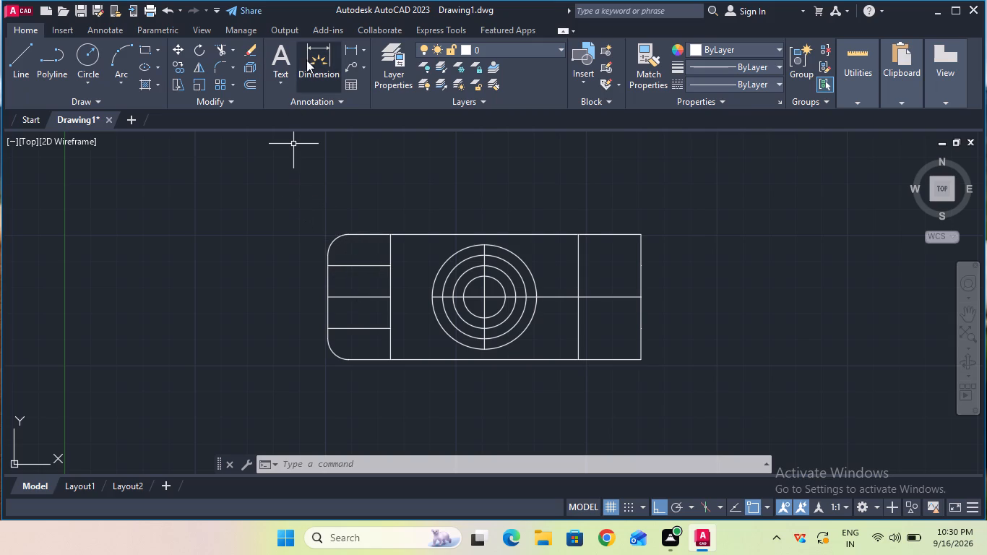
Extend the horizontal centre line from the outer circle to the left flange's vertical line.
left_click(235, 47)
left_click(251, 96)
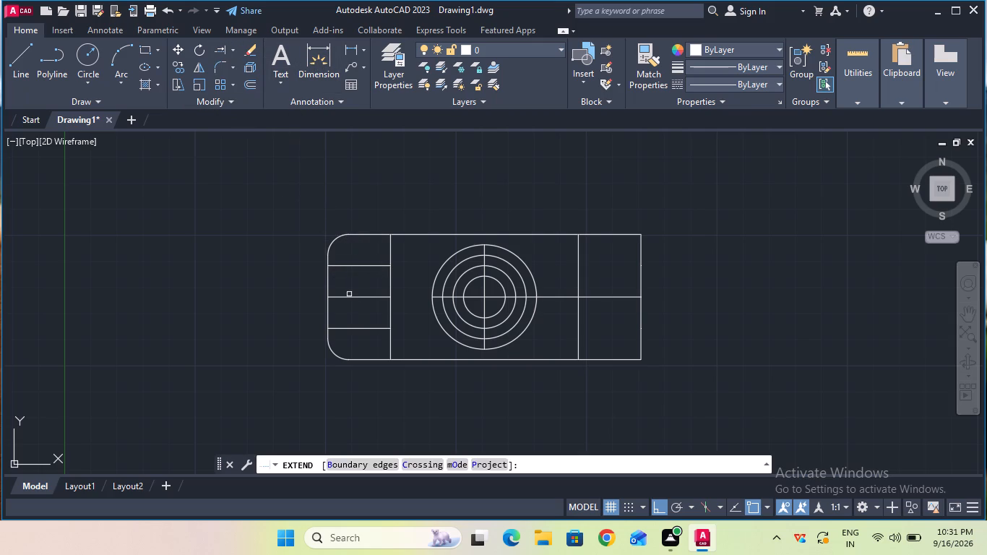
left_click(447, 296)
key("Escape")
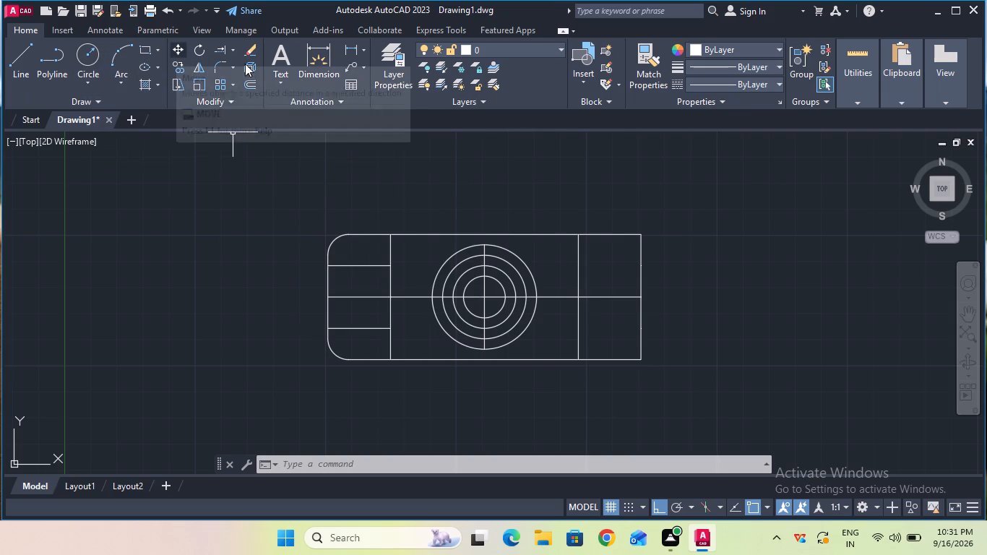
Add a 15 mm horizontal linear dimension above the block, measured from the left edge along the upper offset line.
left_click(353, 56)
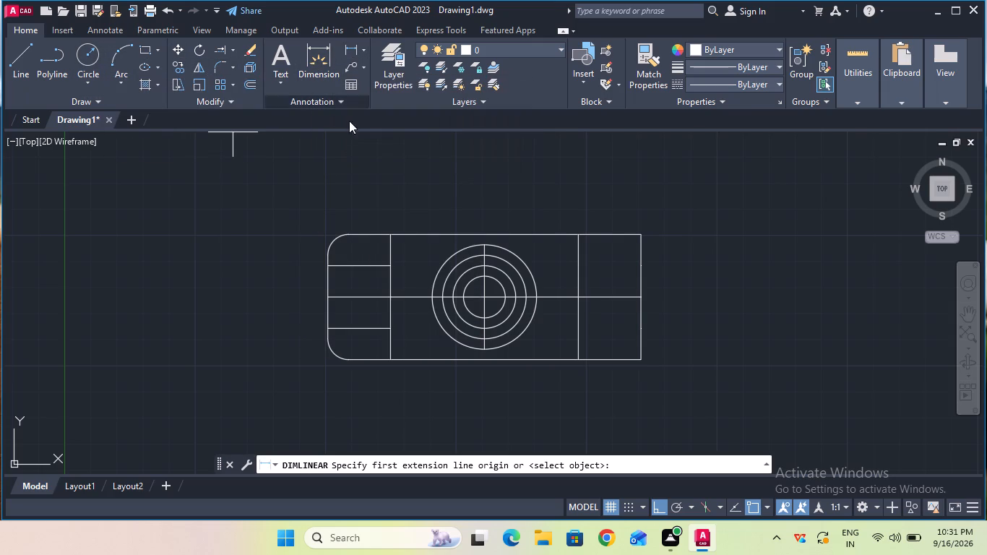
left_click(327, 270)
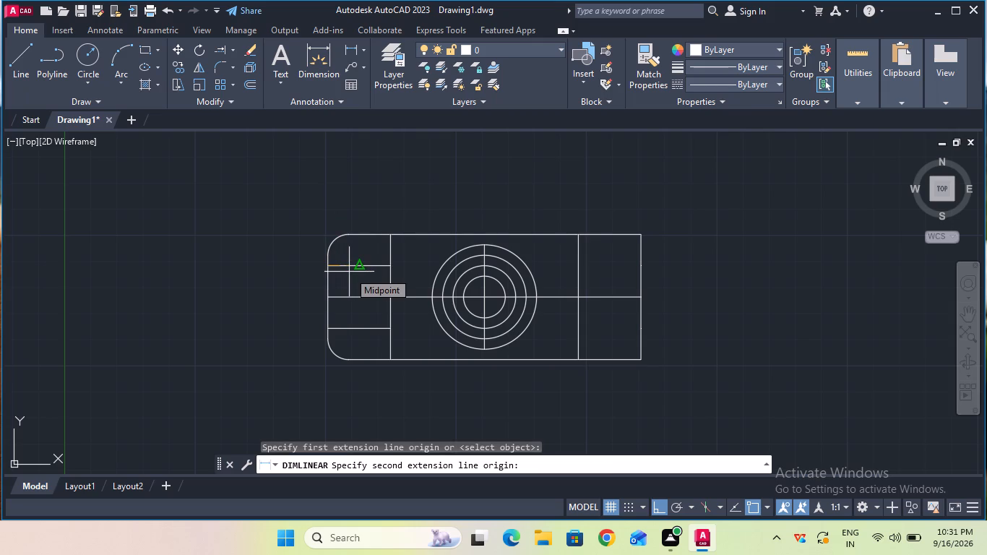
key("1")
key("5")
key("Return")
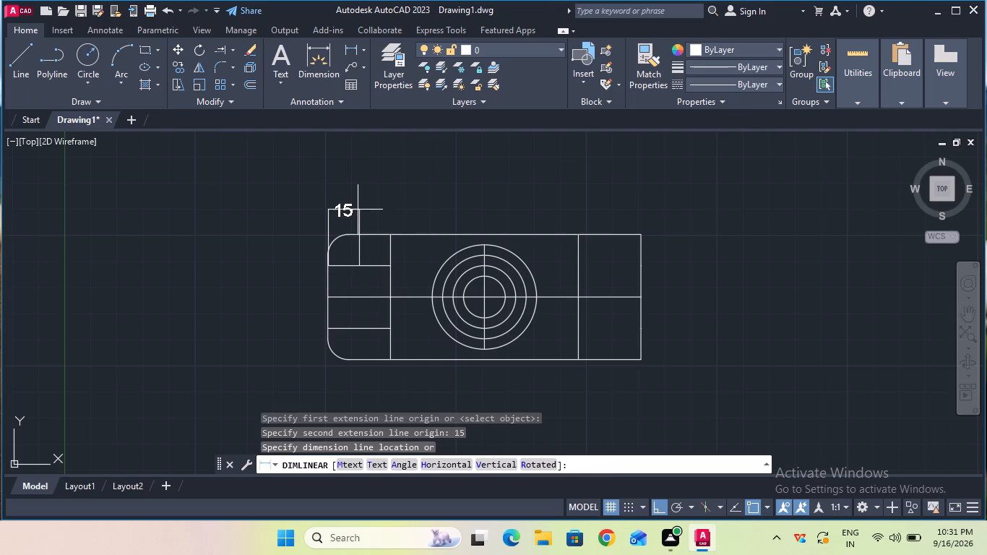
left_click(358, 189)
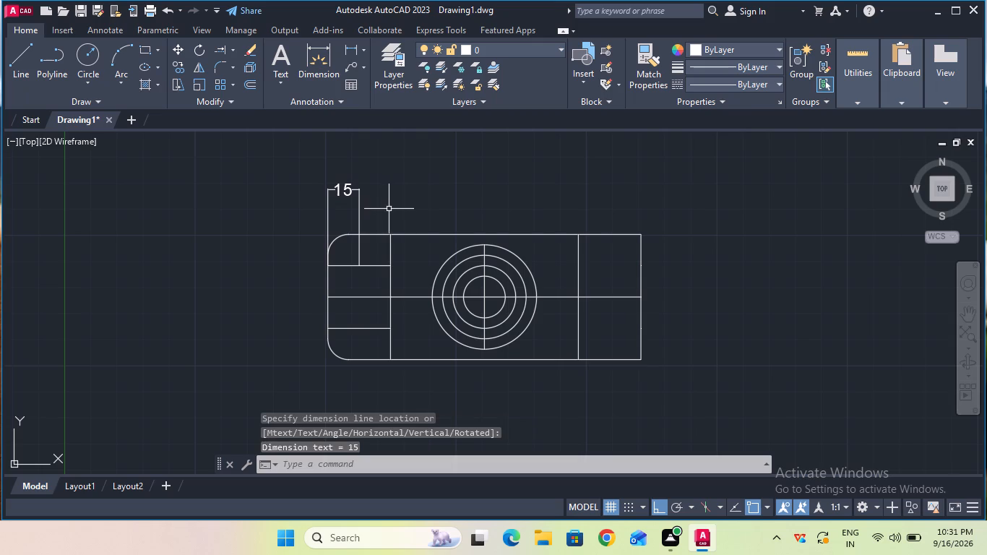
key("Escape")
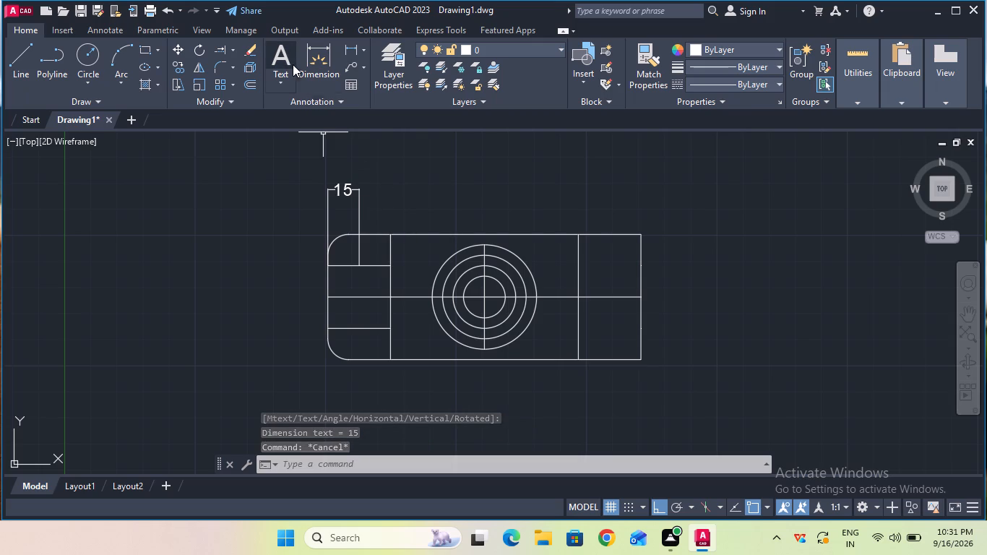
Draw a circle of radius 6 mm on the upper offset line, centred 15 mm from the left edge.
double_click(77, 59)
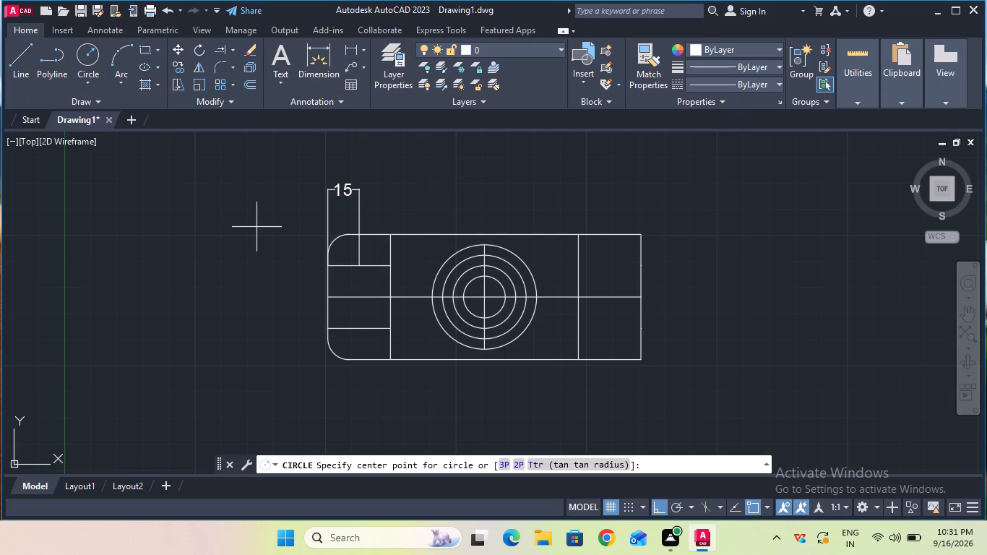
left_click(355, 263)
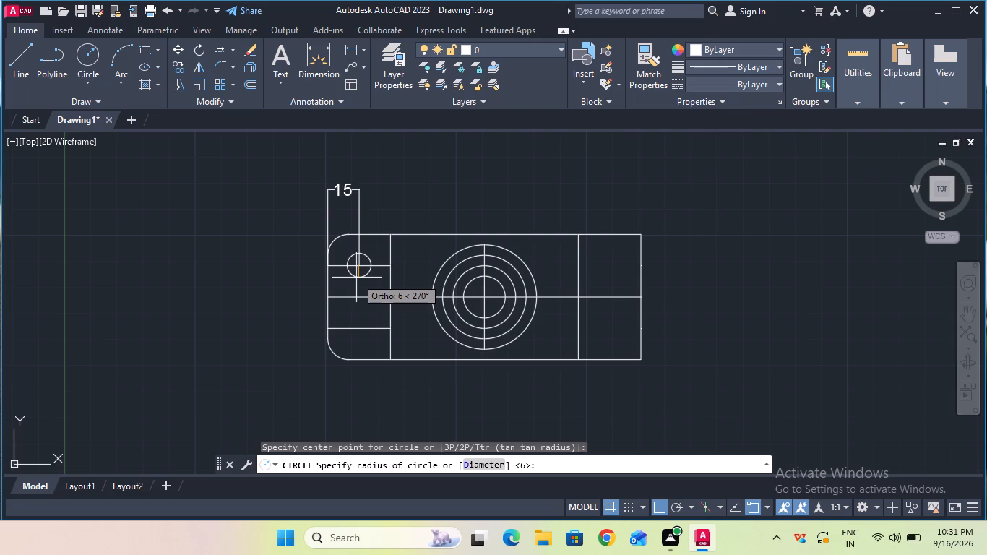
key("6")
key("Return")
key("Escape")
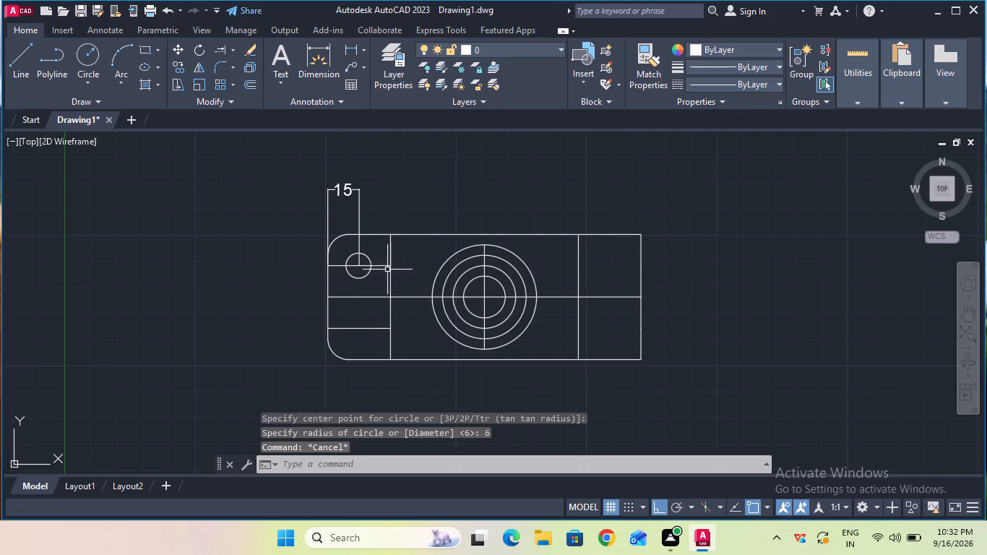
Delete the 15 mm dimension above the left flange.
left_click(360, 221)
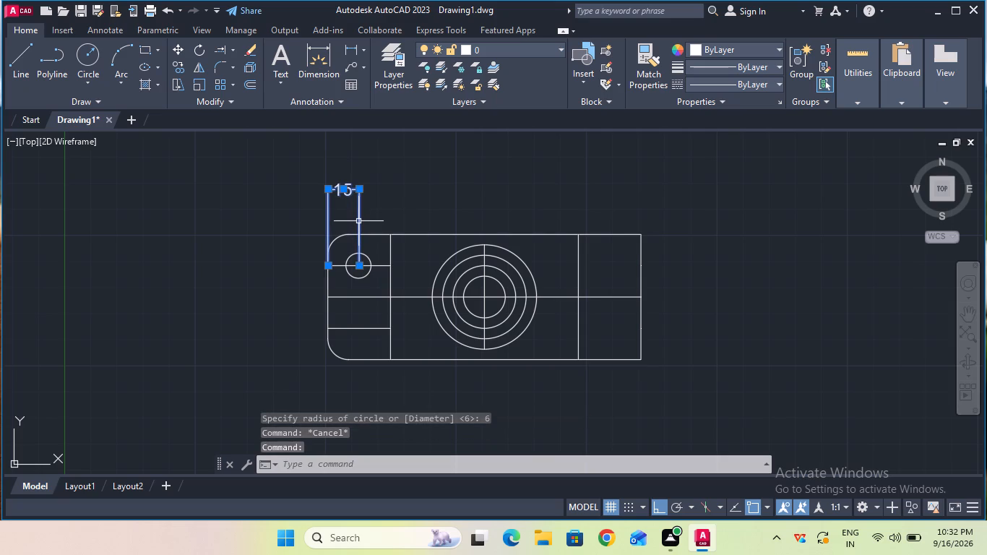
key("Delete")
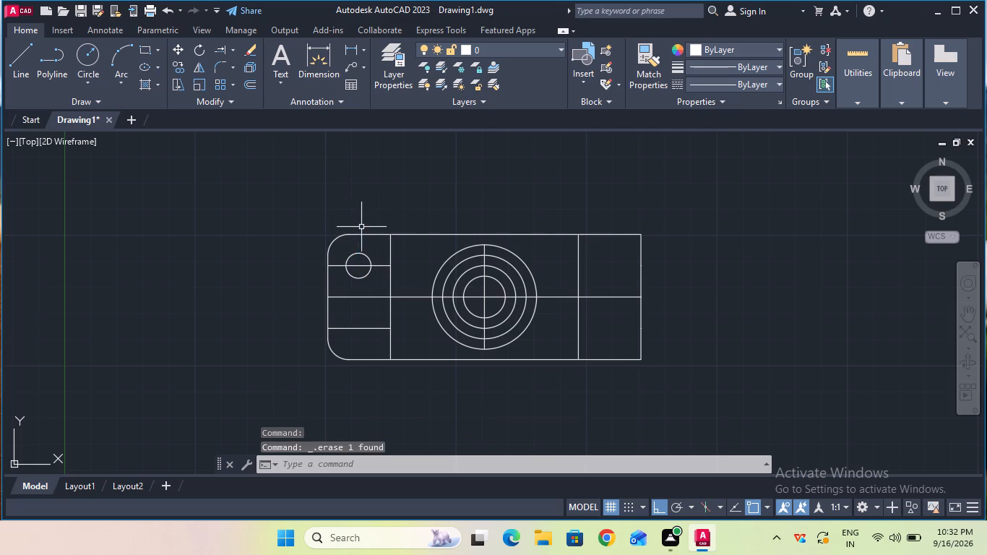
Draw a circle of radius 6 mm centred at the midpoint of the left flange's lower offset line.
left_click(87, 59)
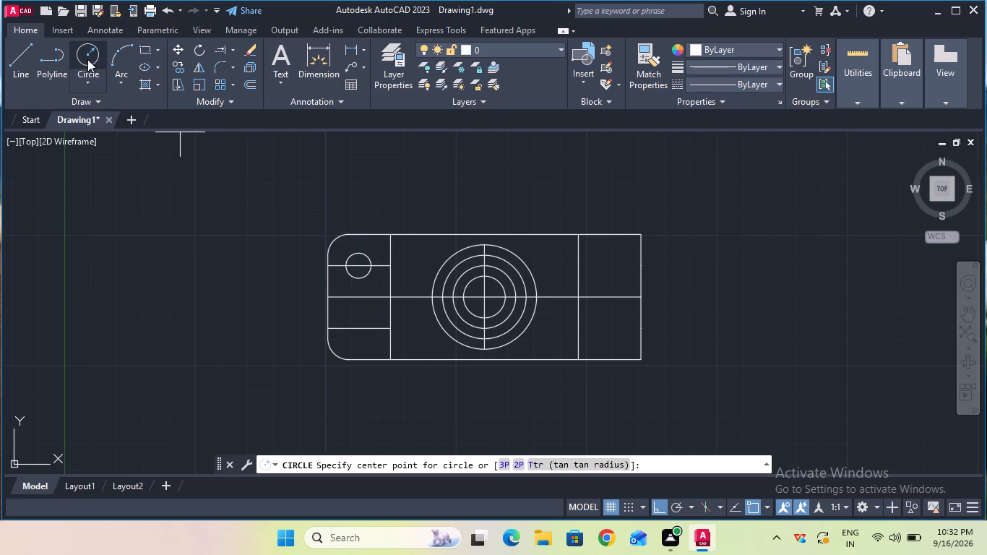
left_click(361, 331)
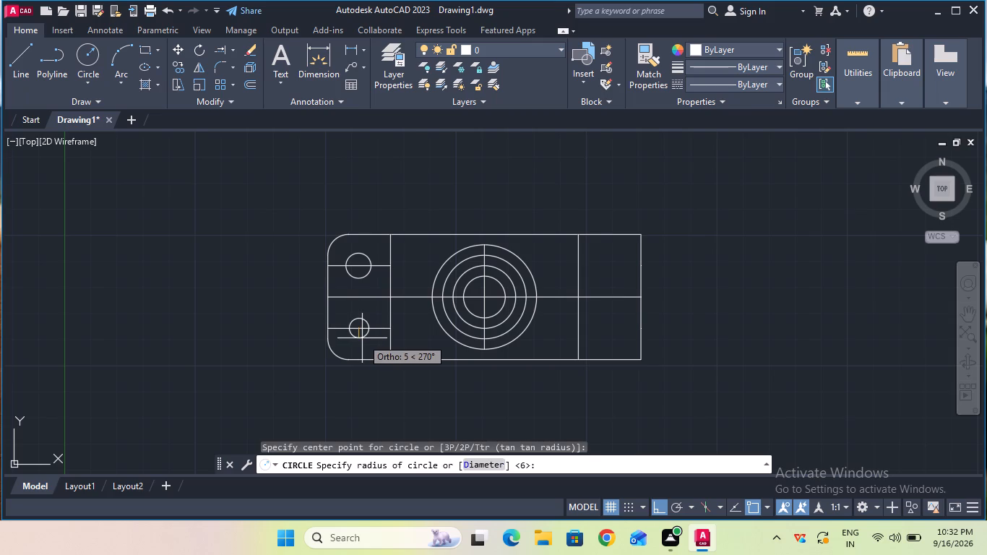
key("6")
key("Return")
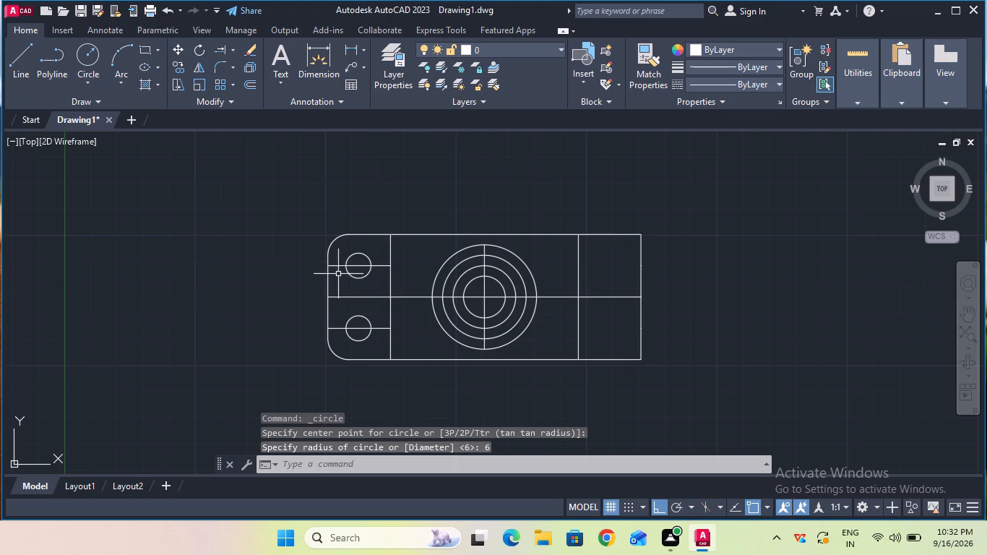
Draw a circle of radius 7 mm centred where the horizontal centre line meets the rectangle's right edge.
left_click(96, 56)
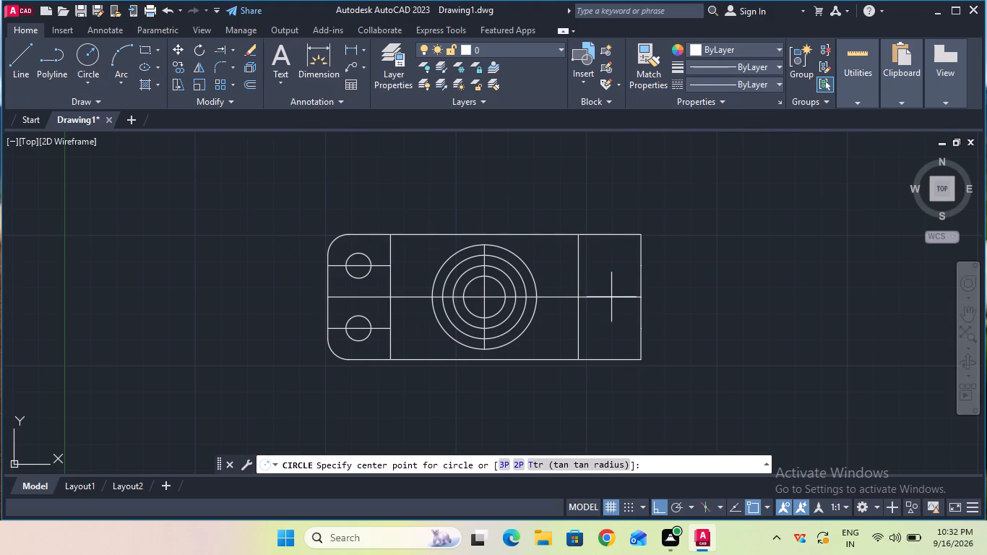
left_click(642, 298)
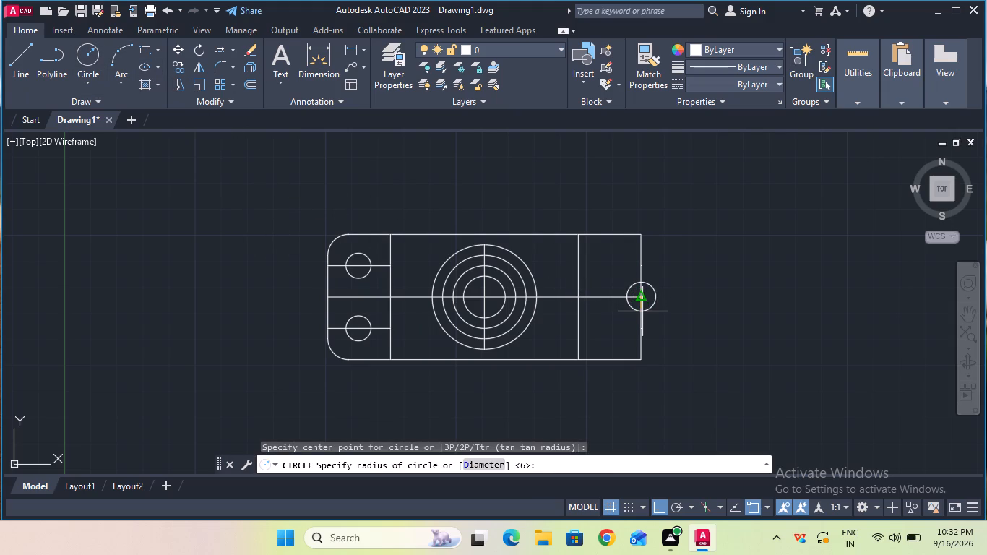
key("7")
key("Return")
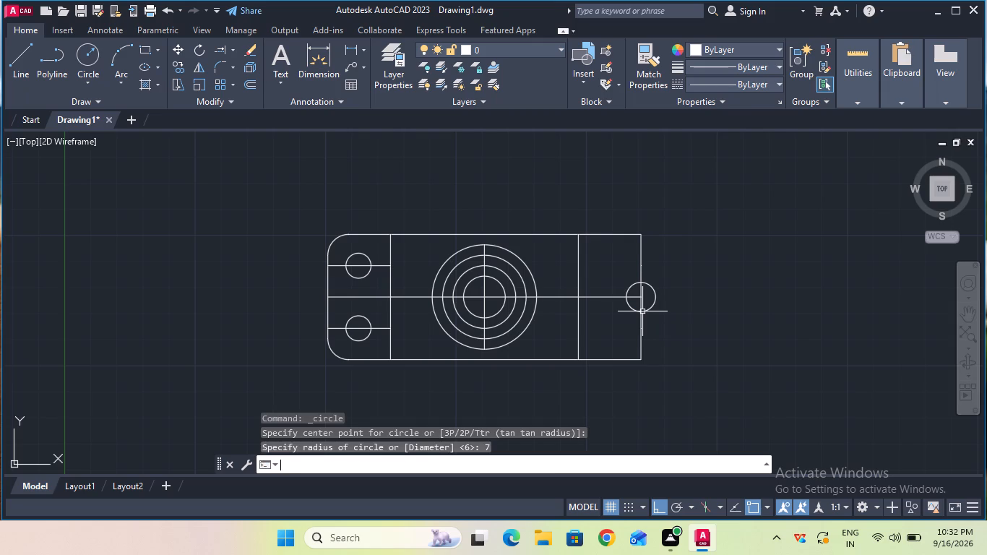
key("Escape")
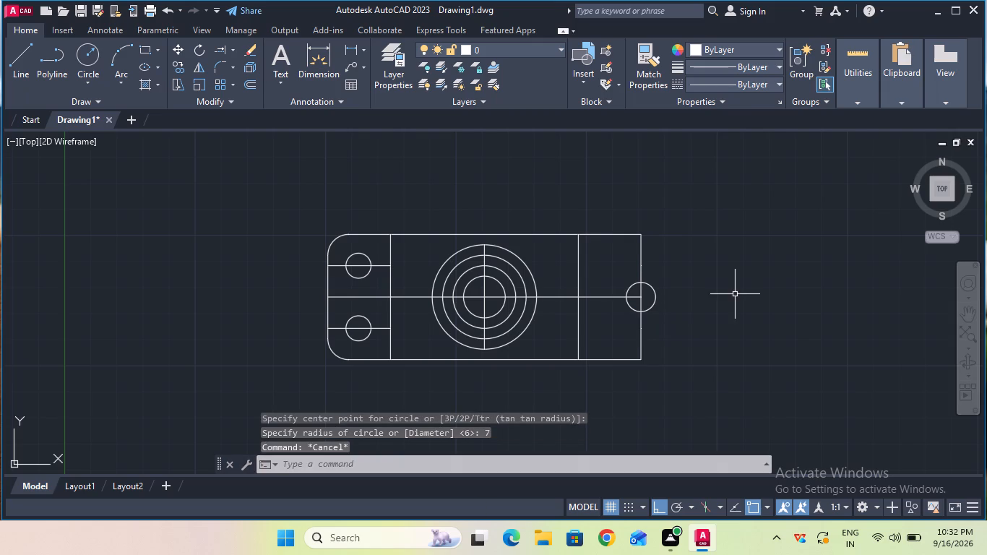
Trim away the half of the 7 mm radius circle that lies outside the rectangle's right edge.
left_click(230, 52)
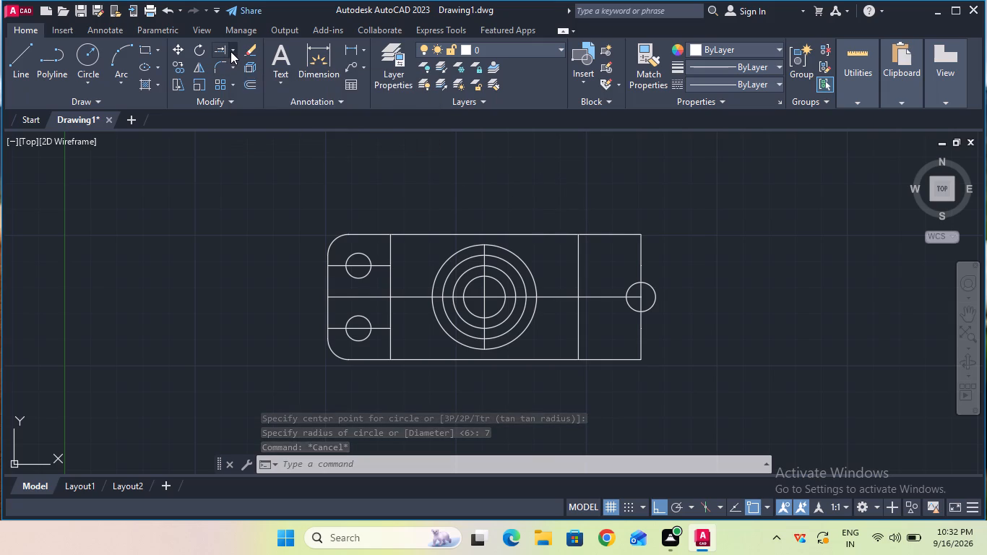
left_click(228, 64)
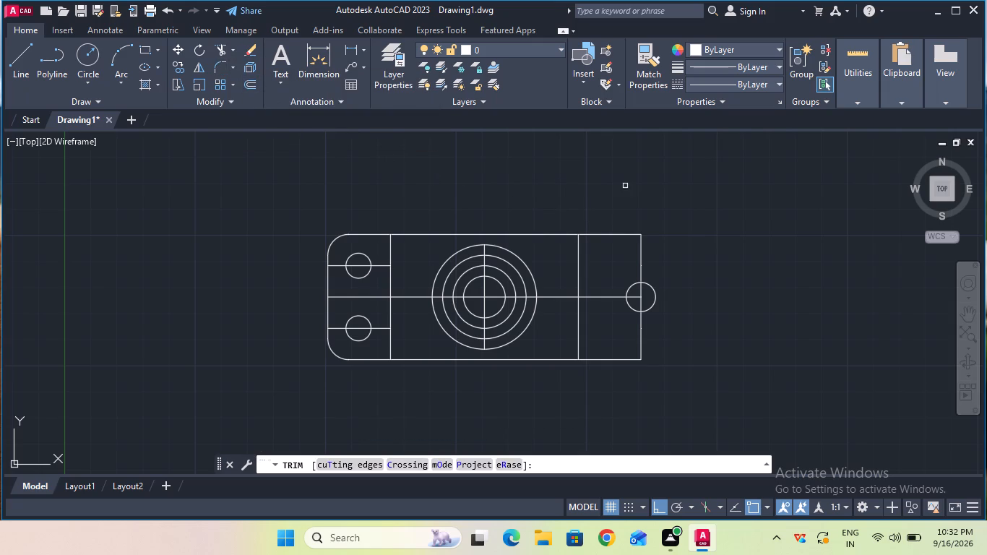
left_click_drag(656, 280, 655, 285)
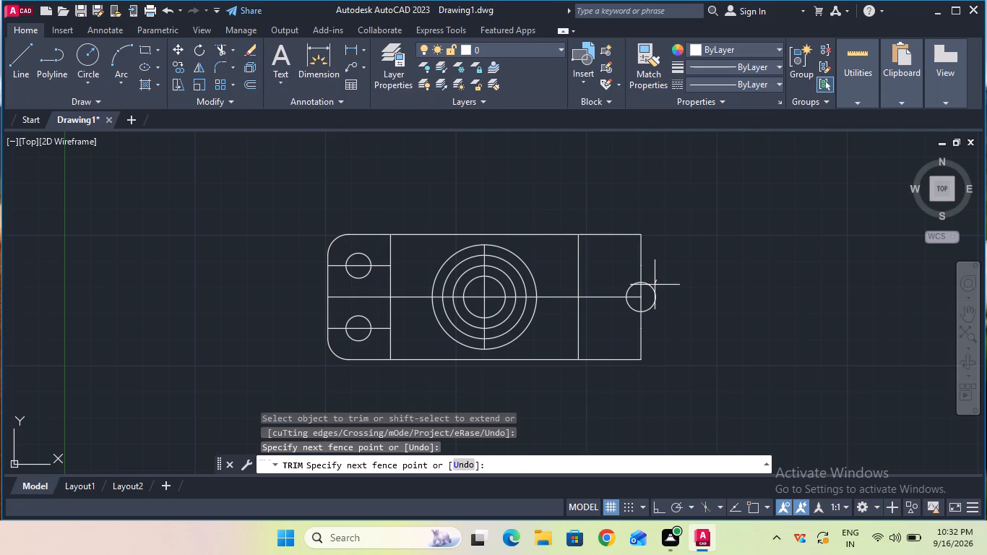
left_click_drag(655, 285, 654, 299)
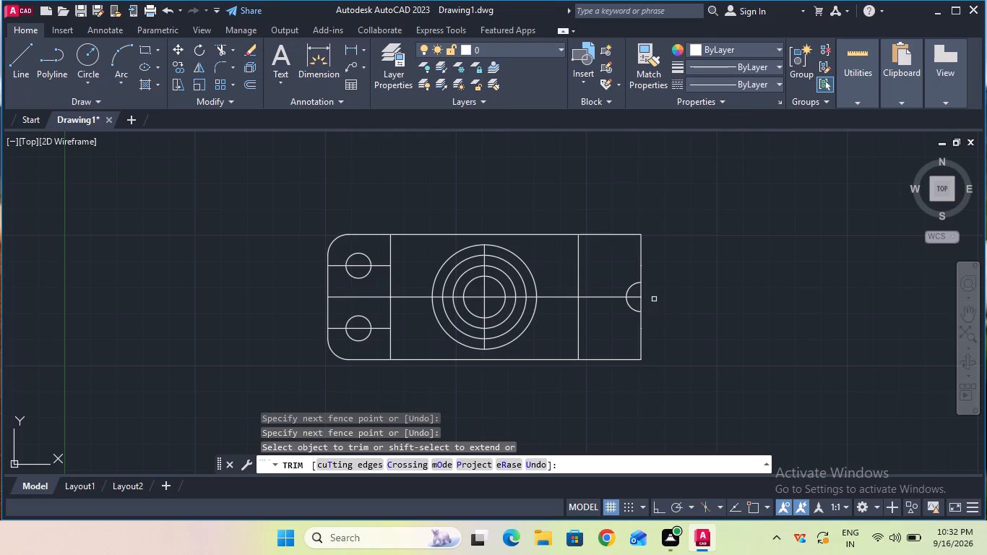
key("Escape")
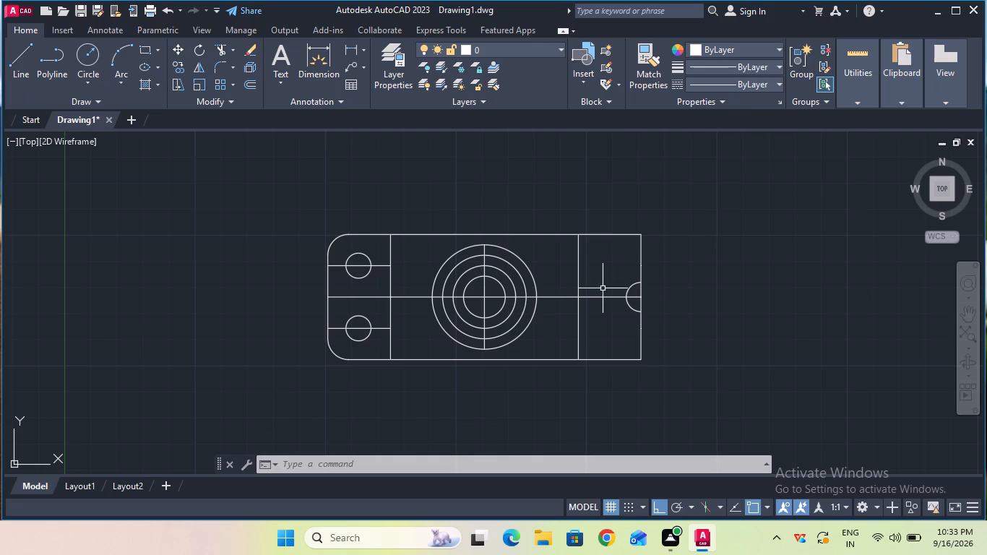
Offset both flange boundary lines 10 mm inward, towards the concentric circles.
left_click(251, 85)
left_click(389, 297)
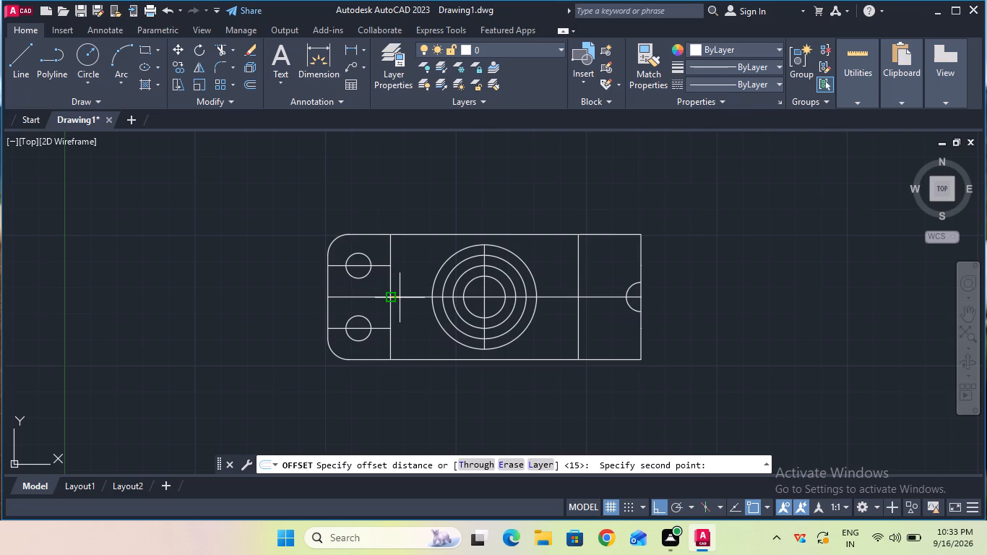
key("1")
key("0")
key("Return")
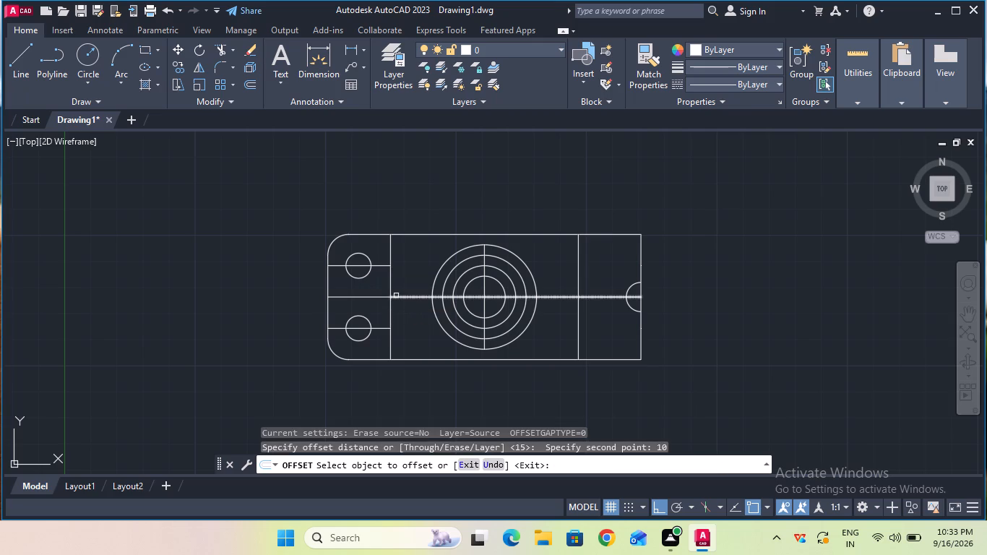
scroll(396, 296, "right", 1)
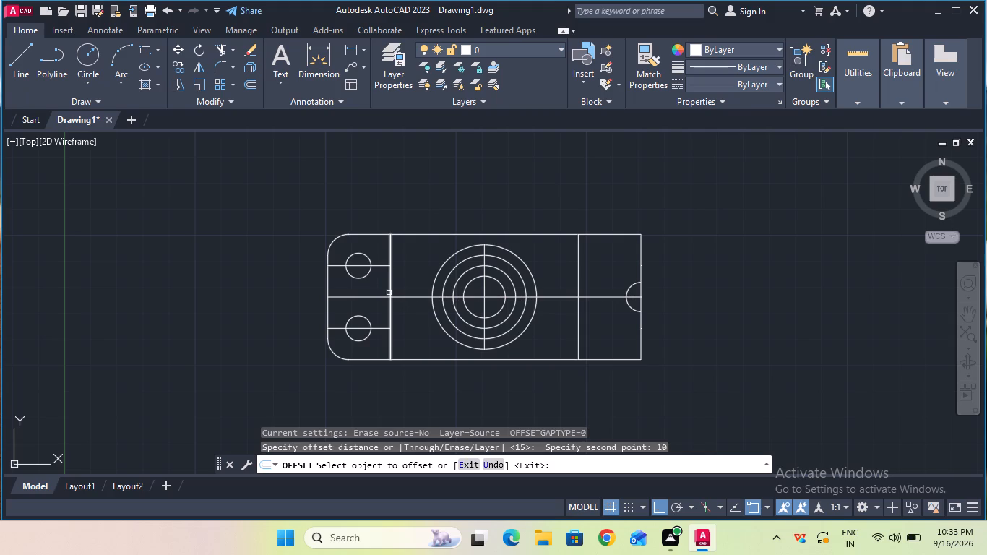
left_click(390, 293)
left_click(404, 291)
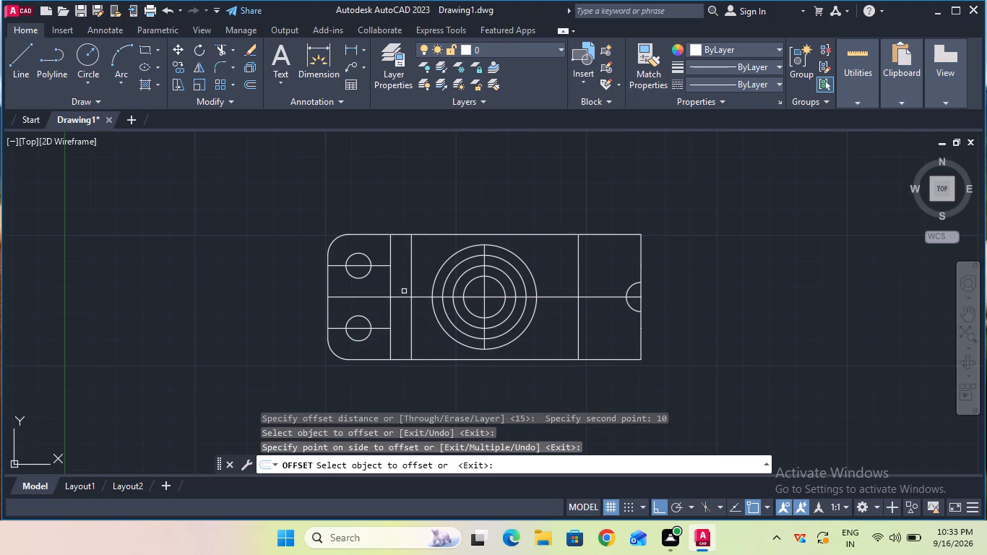
left_click(579, 280)
left_click(564, 275)
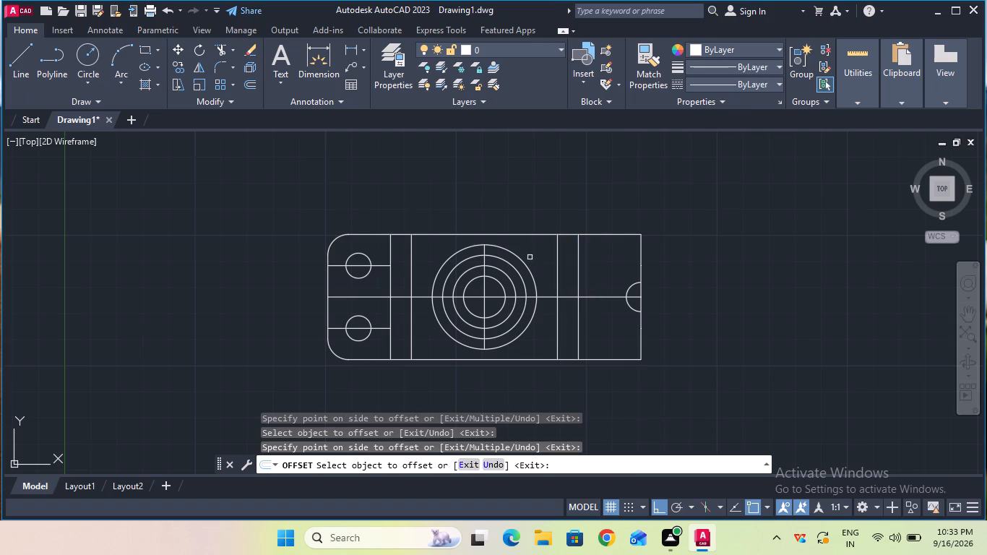
key("Escape")
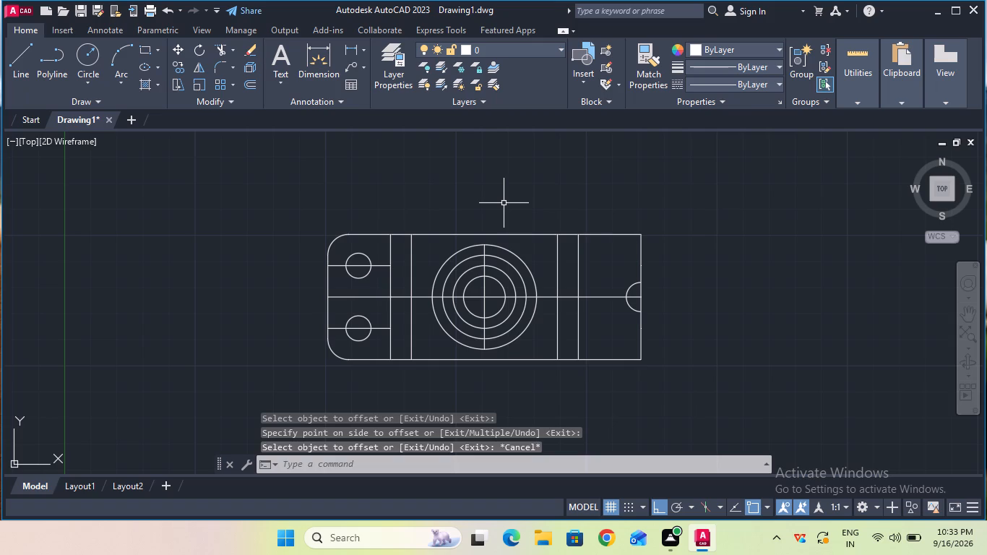
Change the linetype of the vertical offset line beside the left flange to CENTER2.
left_click(412, 259)
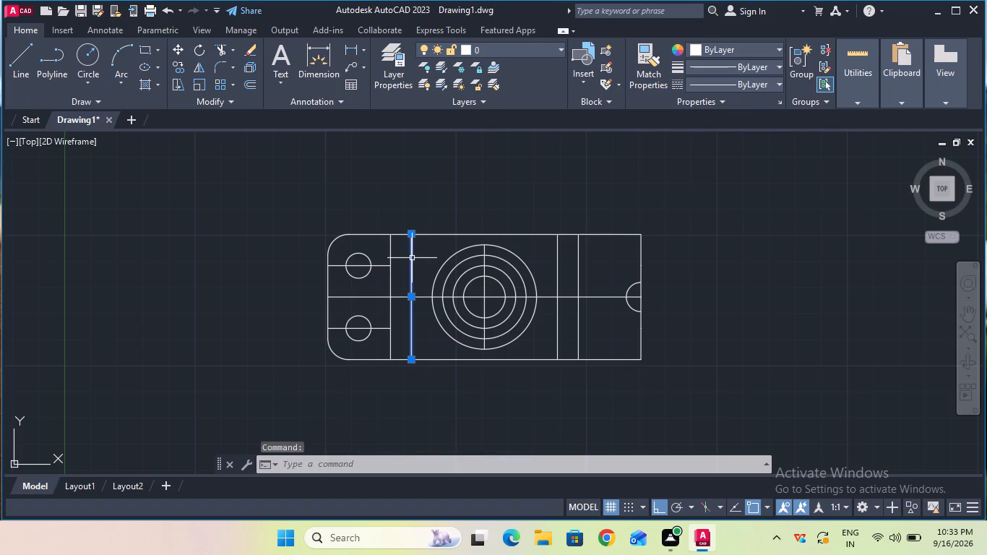
type("pr")
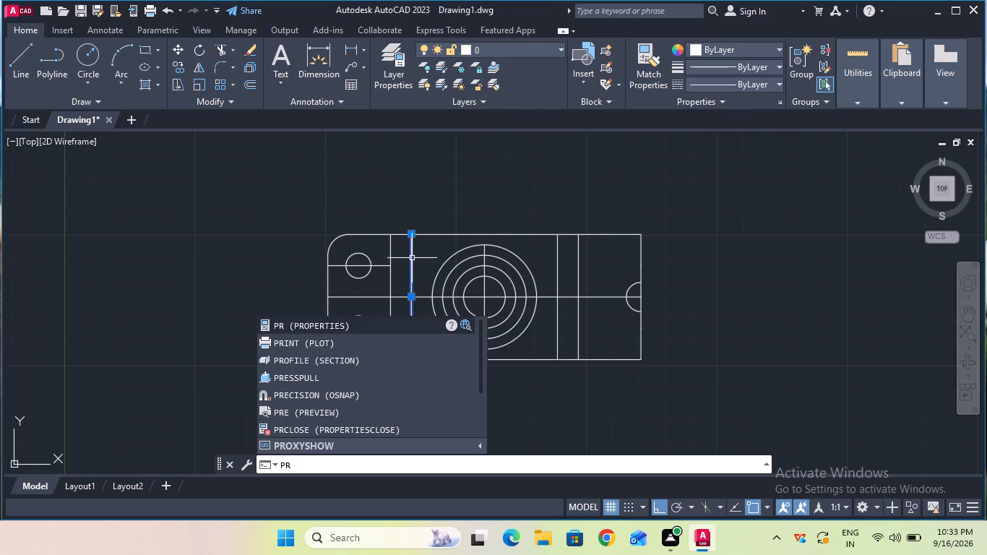
left_click(313, 322)
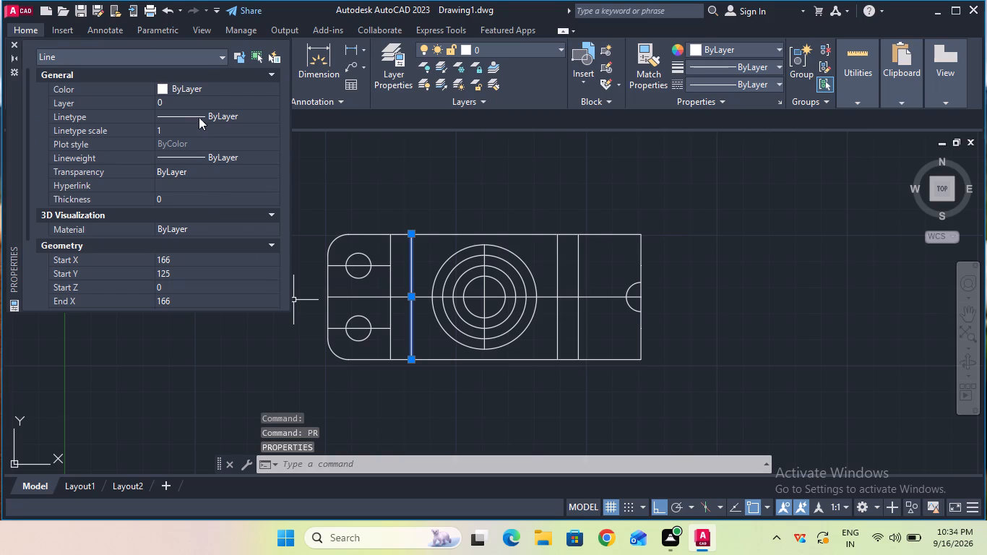
left_click(199, 116)
left_click(199, 116)
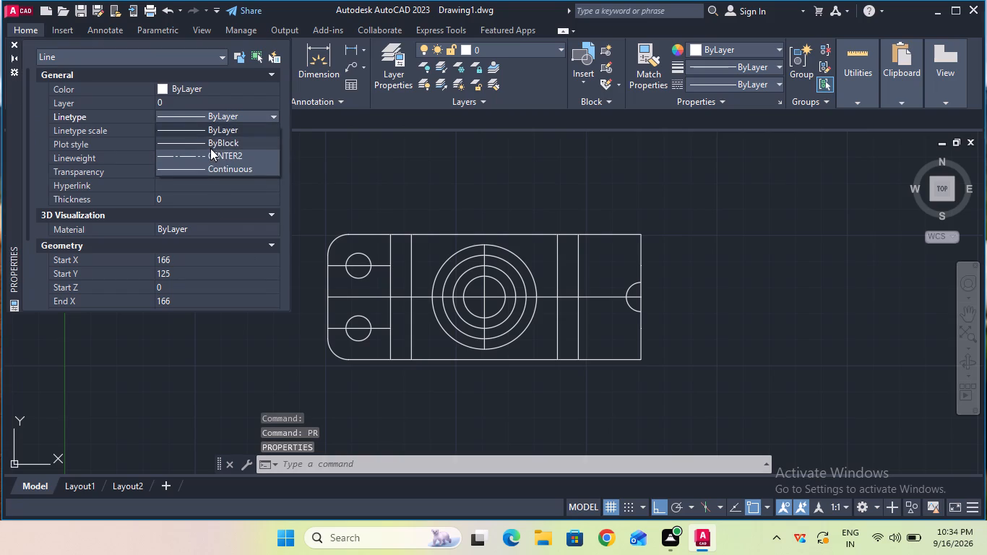
left_click(212, 154)
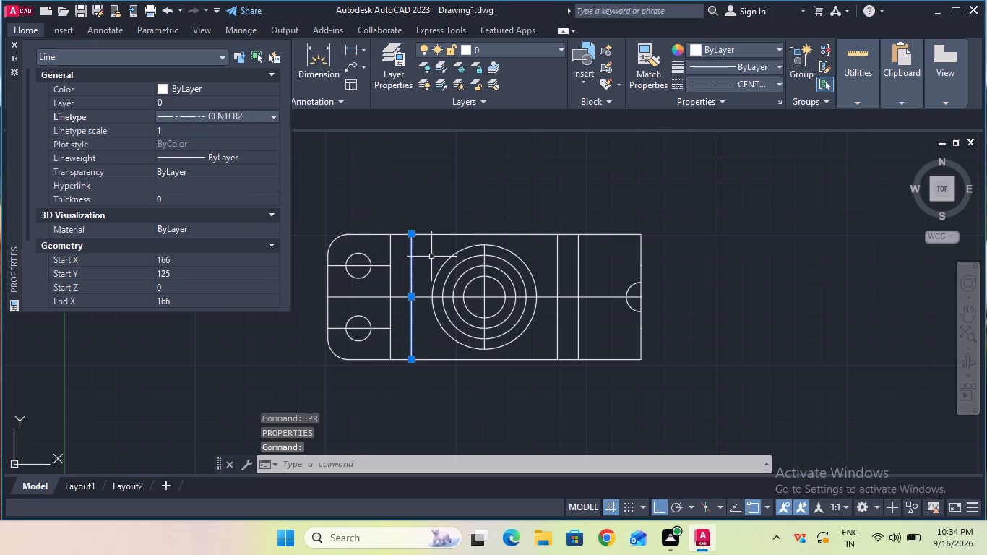
left_click(15, 43)
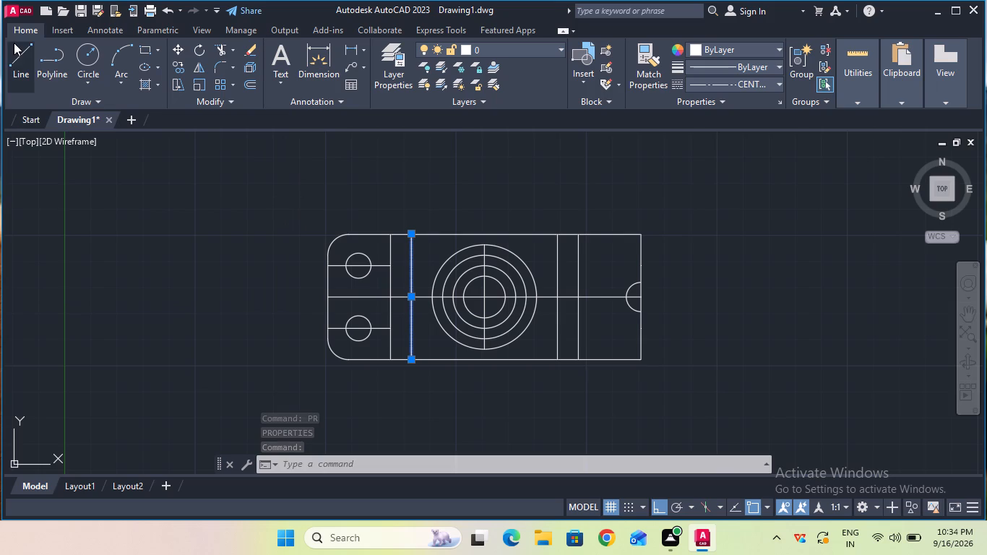
scroll(392, 258, "up", 2, "ctrl")
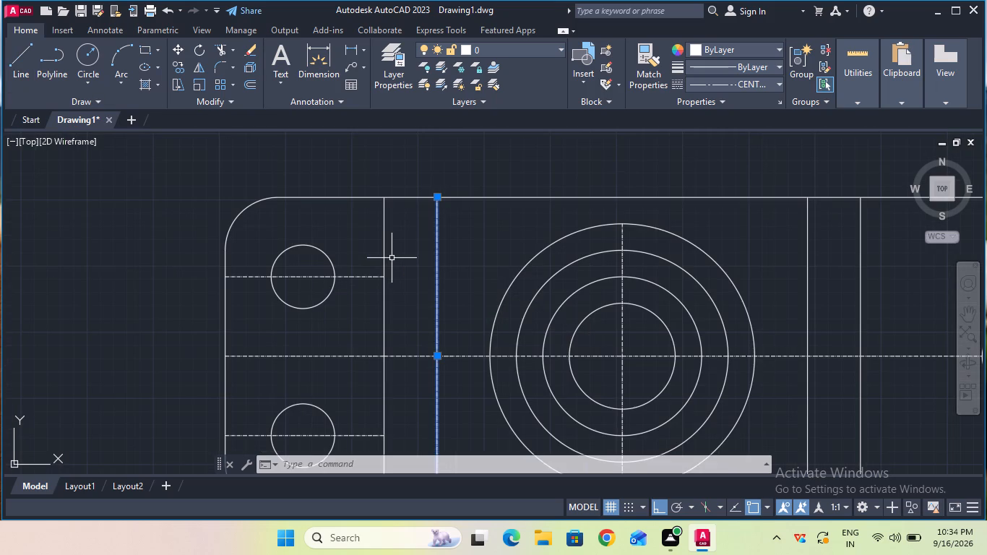
scroll(392, 258, "down", 2, "ctrl")
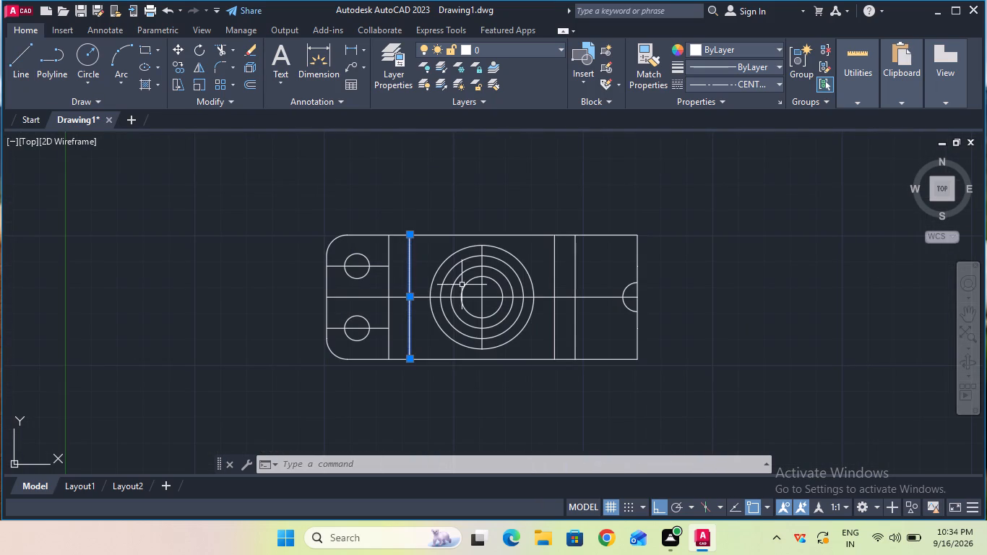
Change the linetype of the vertical offset line beside the right flange to CENTER2.
left_click(556, 285)
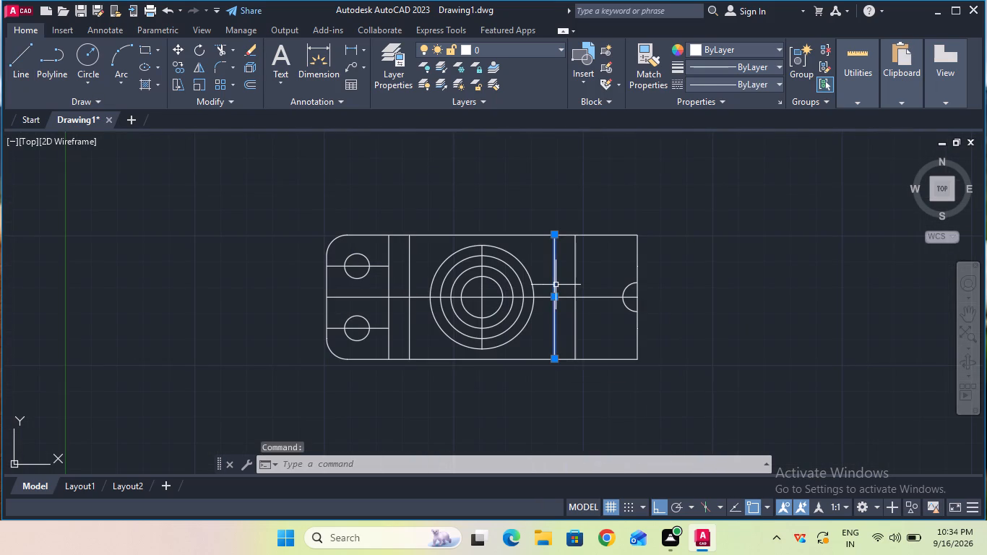
type("pr")
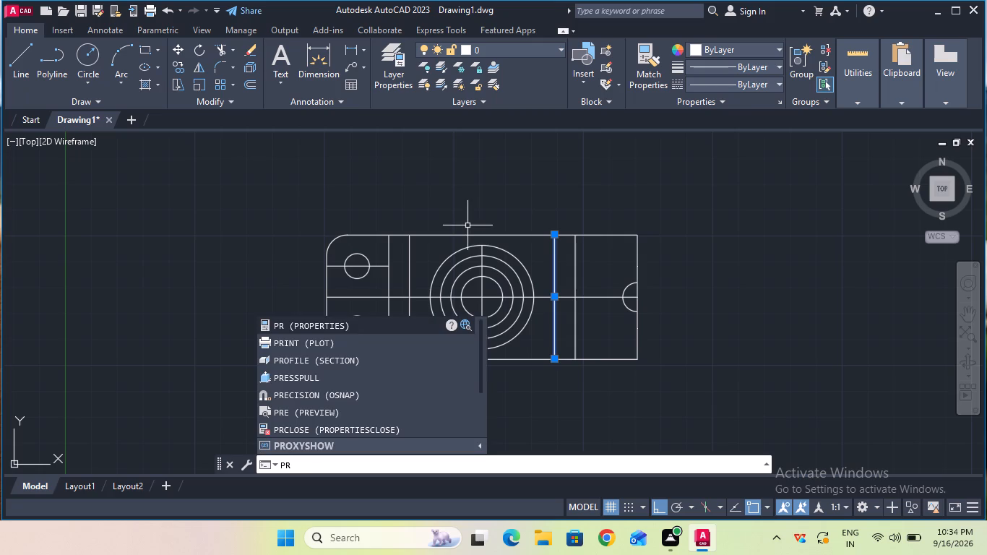
left_click(396, 319)
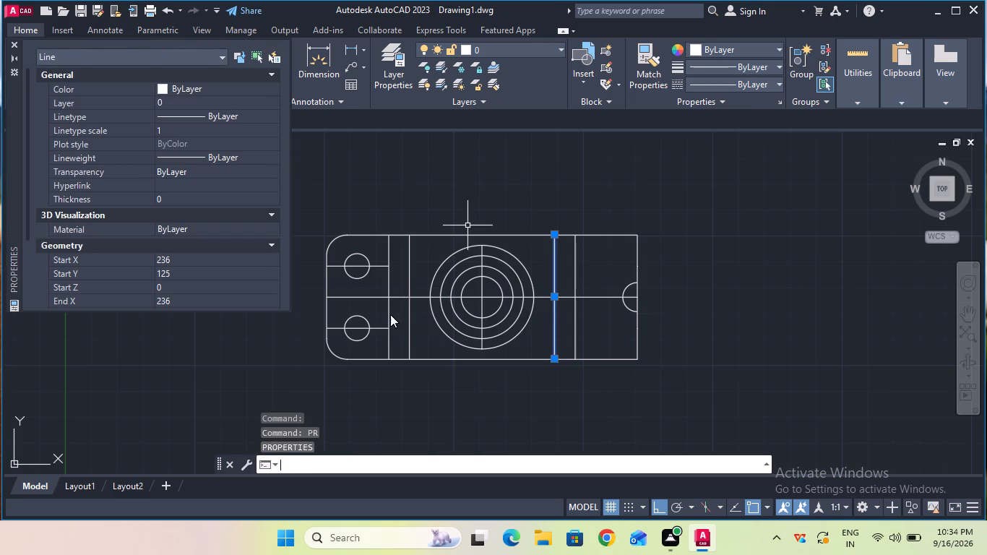
left_click(247, 121)
left_click(247, 121)
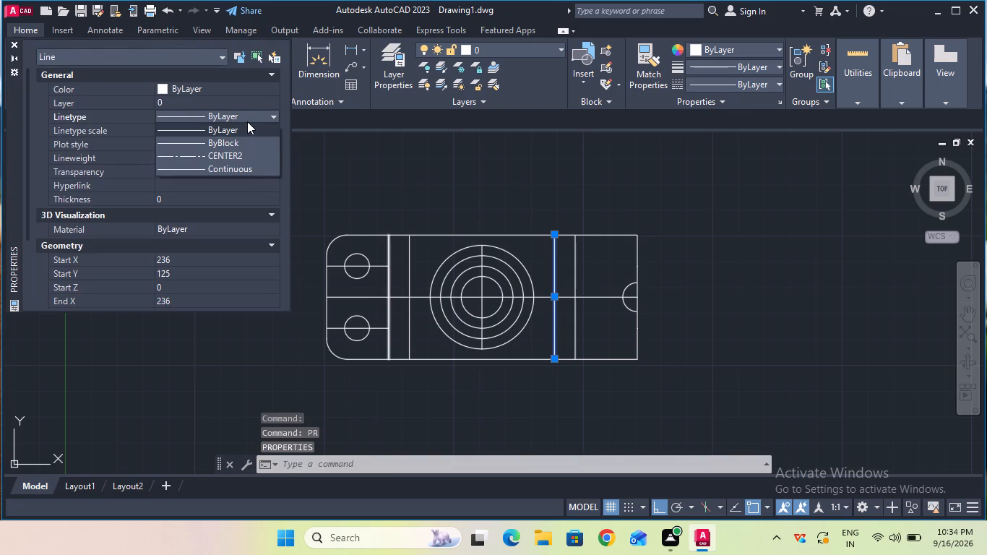
left_click(249, 157)
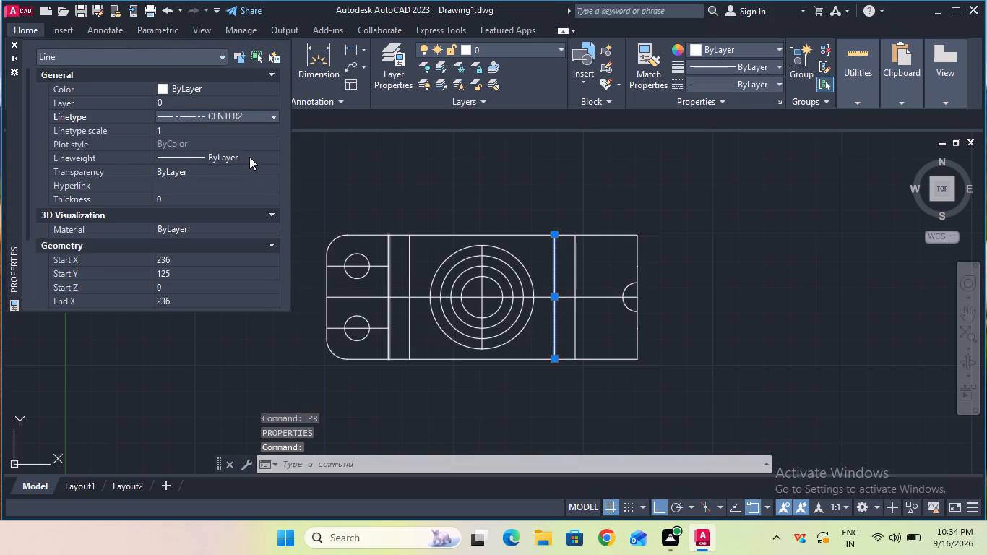
left_click(10, 48)
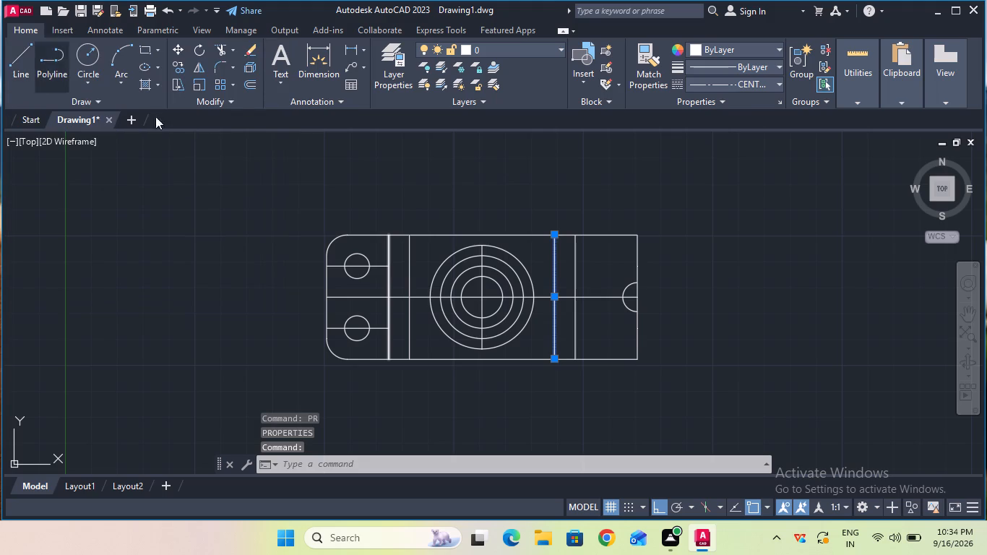
scroll(544, 276, "up", 3, "ctrl")
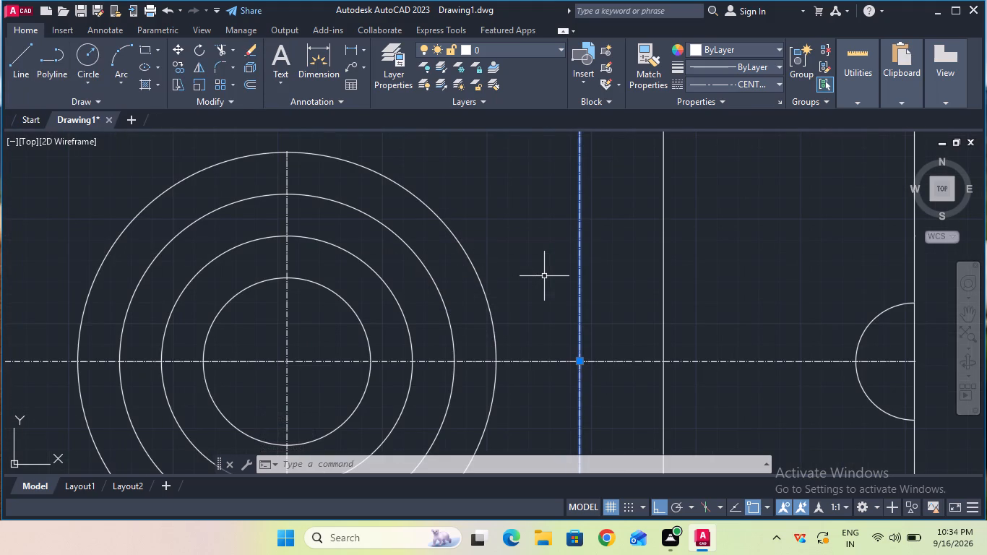
key("Escape")
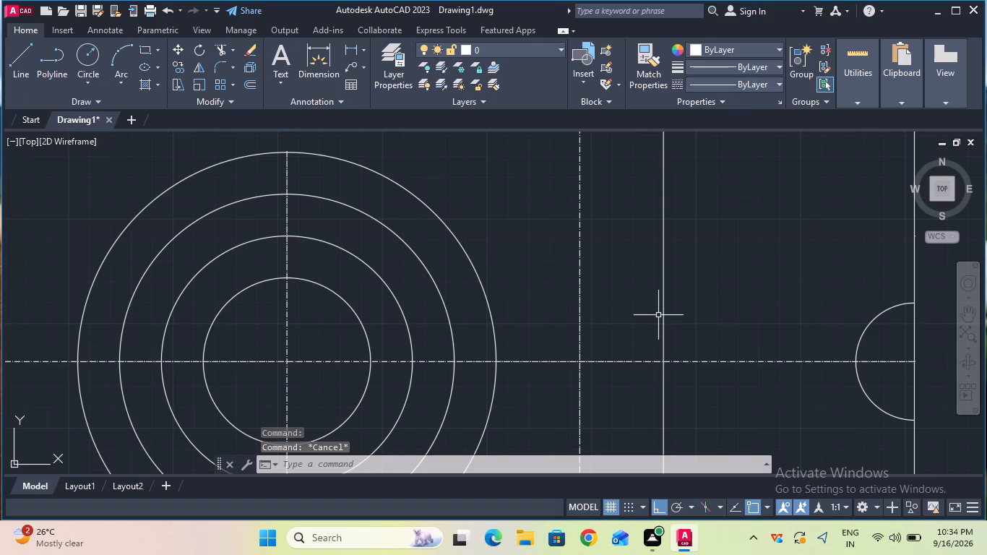
Offset the horizontal centre line through the concentric circles 6 mm to both sides, above and below.
scroll(658, 315, "down", 2, "ctrl")
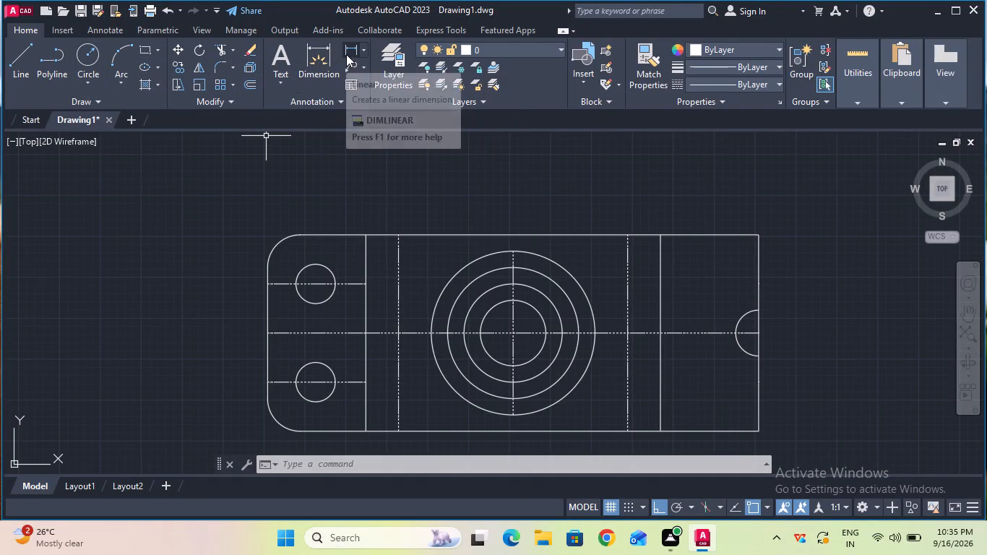
left_click(247, 86)
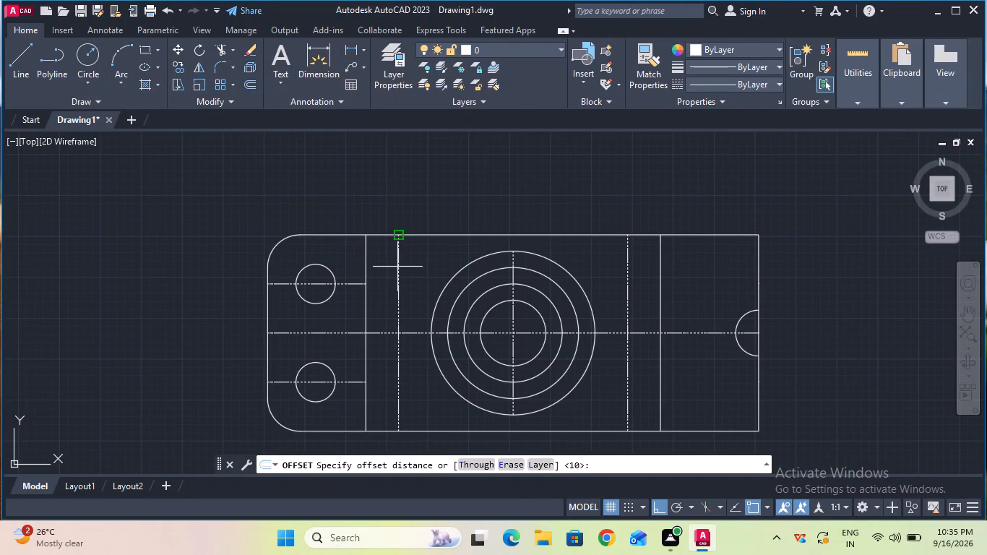
left_click(431, 336)
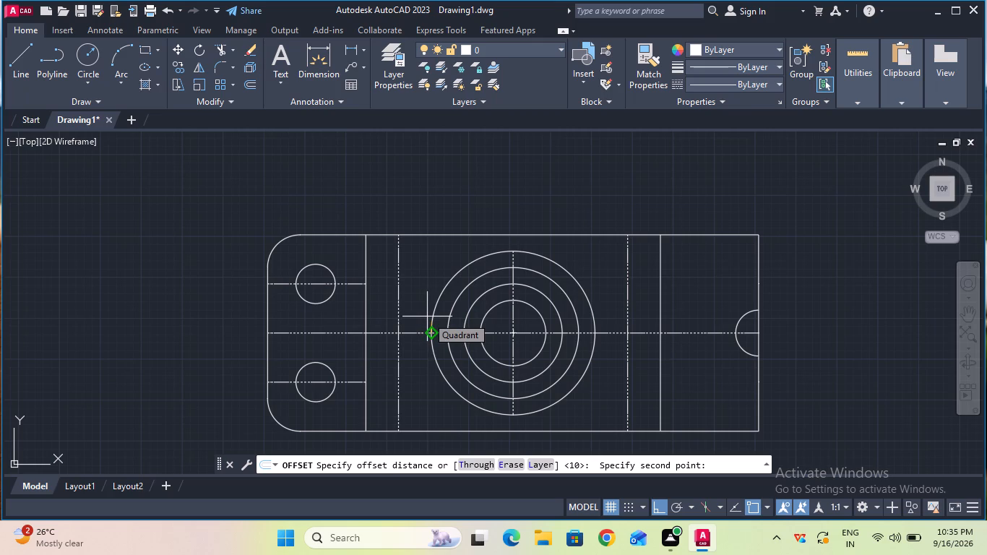
key("6")
key("Return")
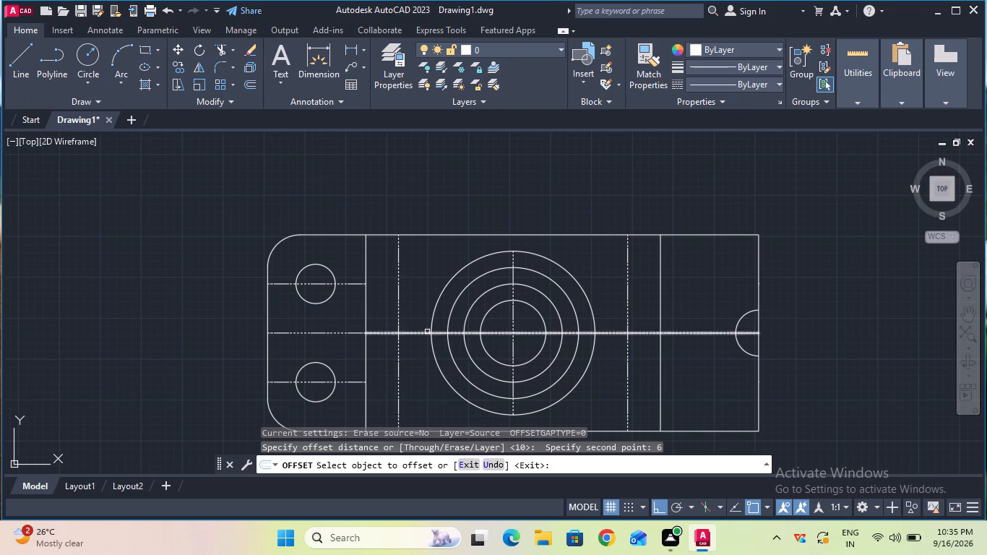
left_click(427, 332)
left_click(428, 320)
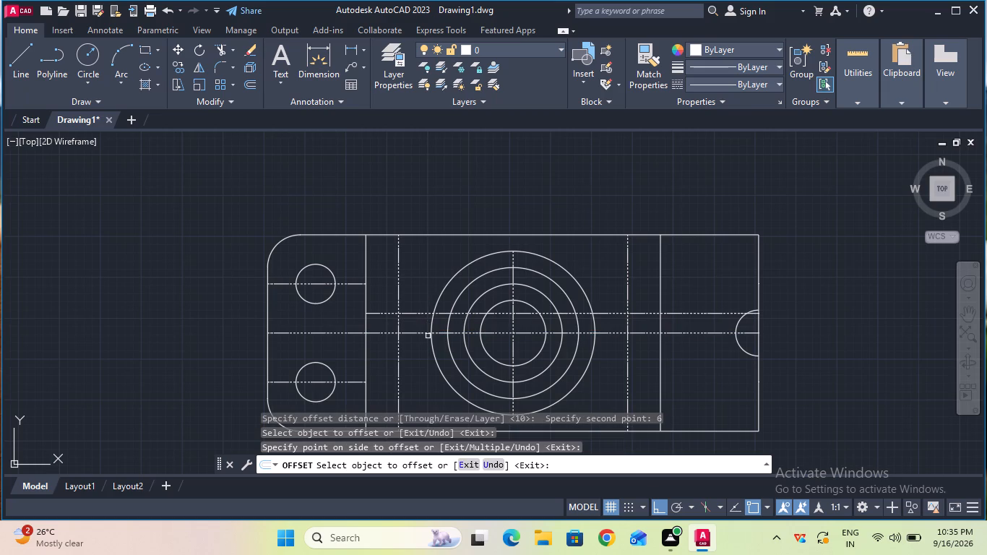
left_click(428, 334)
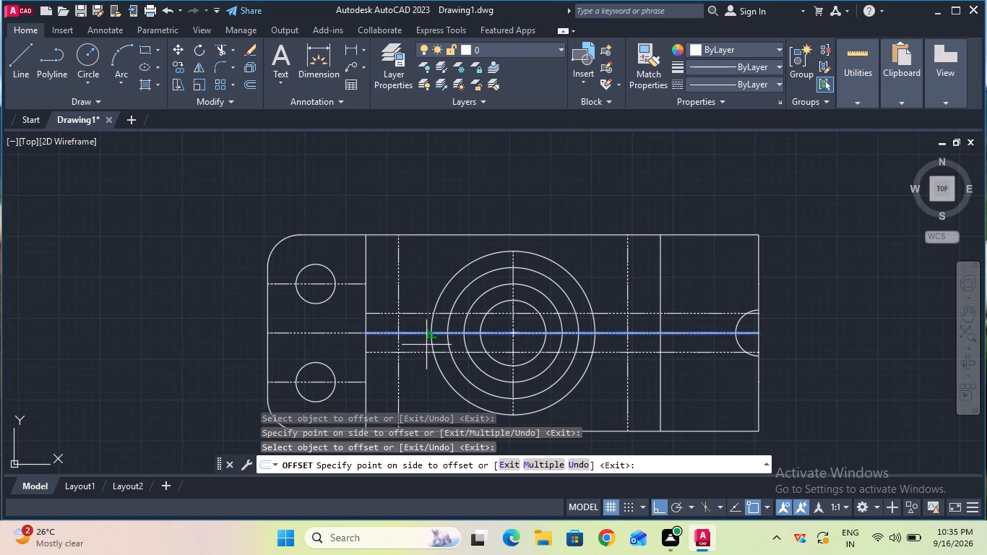
left_click(426, 345)
key("Escape")
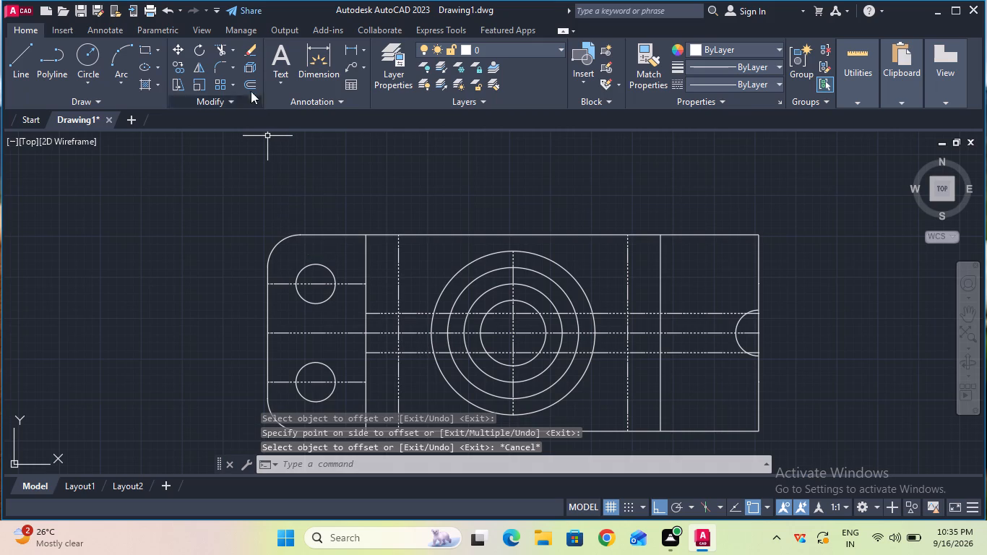
Trim both offset lines back to the vertical CENTER2 line beside the left flange, and the upper one between the outer circle and the other CENTER2 line.
left_click(223, 52)
left_click(382, 314)
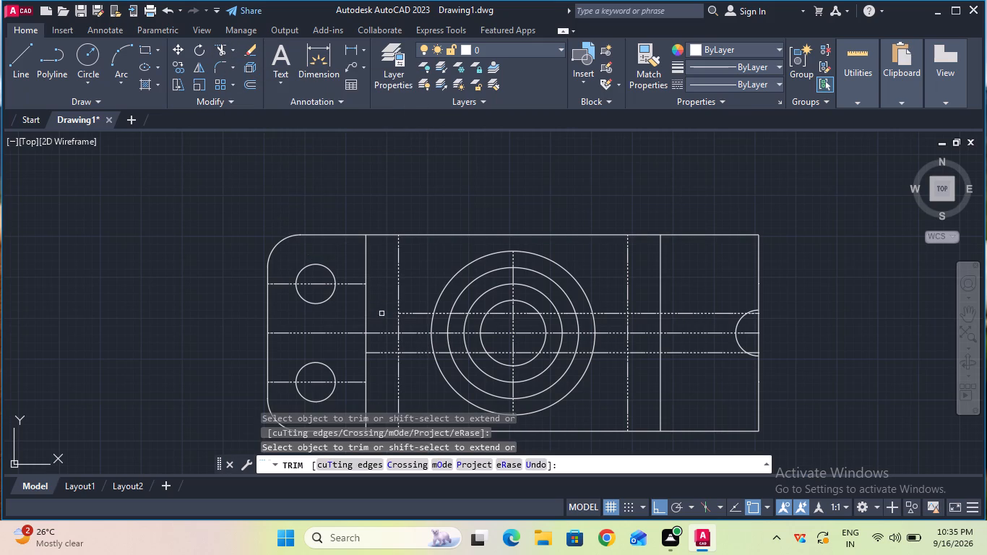
left_click(385, 353)
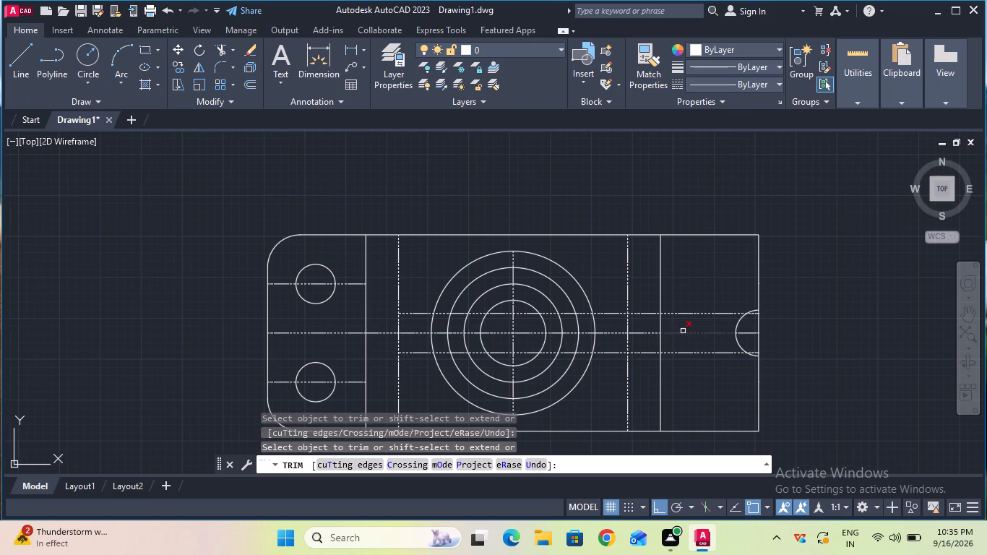
left_click(608, 313)
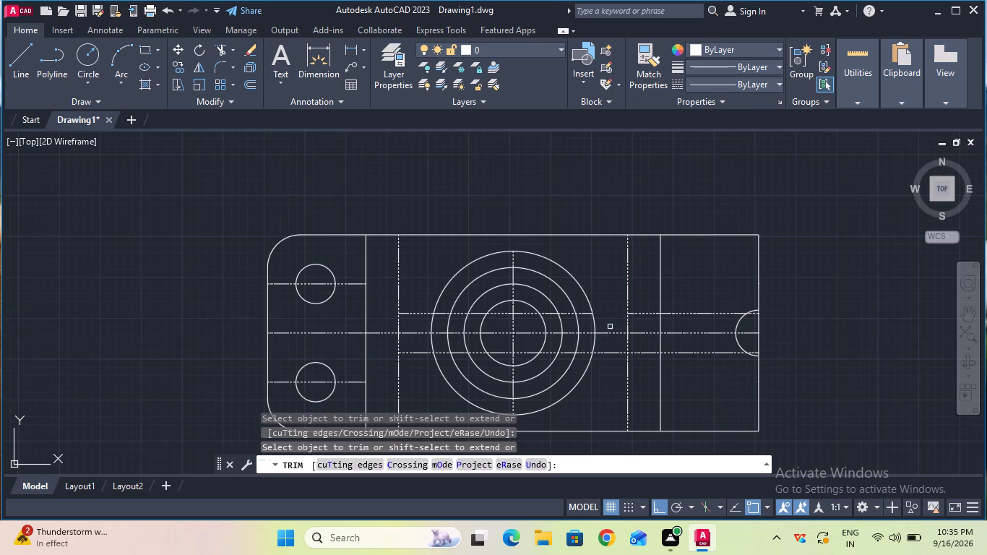
Trim the three horizontal lines inside the innermost circle and across the two rings to its right, up to the second-largest circle.
left_click(567, 311)
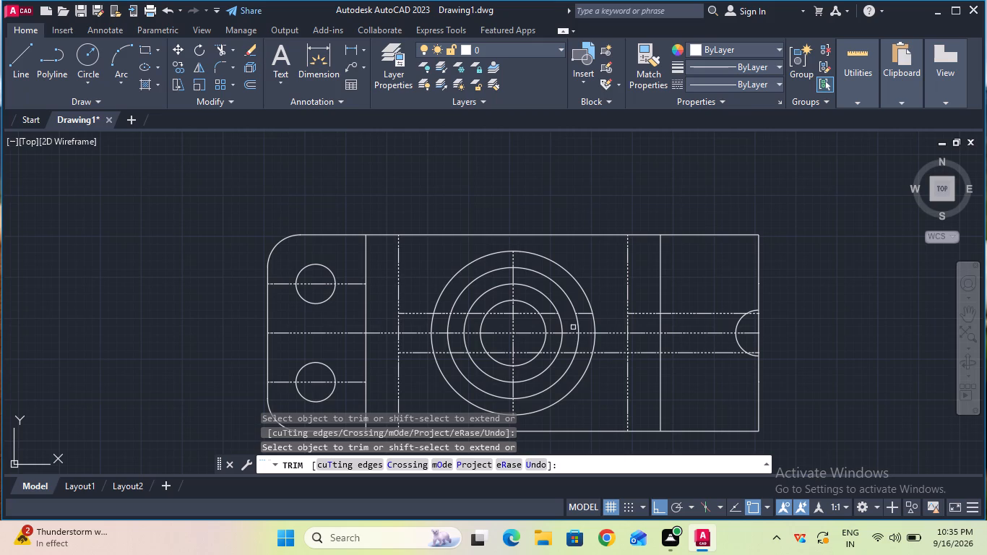
left_click(569, 332)
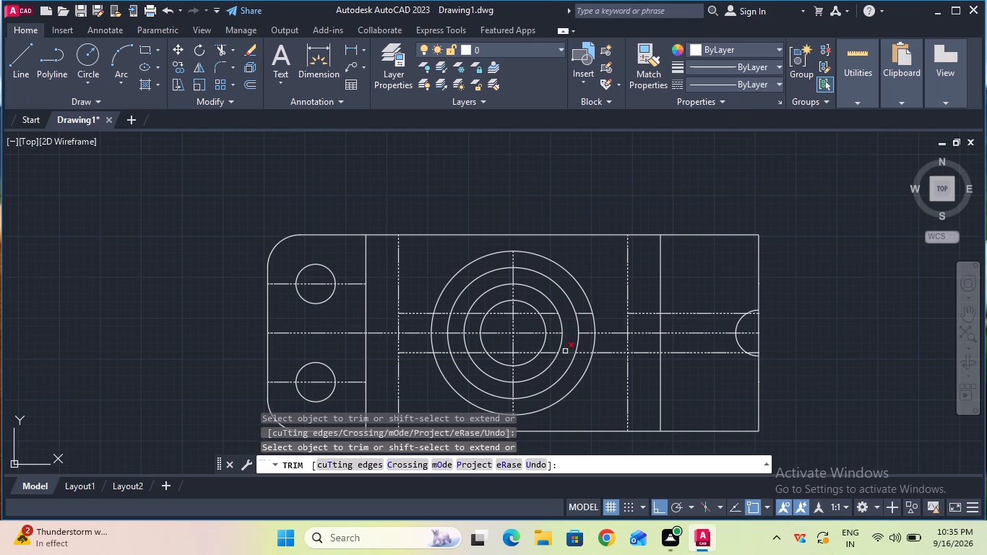
left_click(565, 351)
left_click(558, 333)
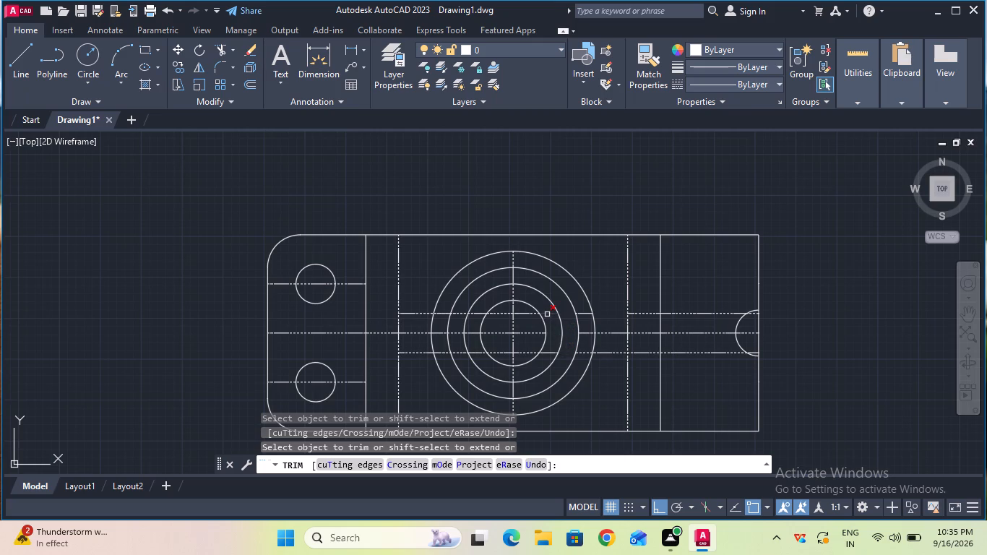
left_click(547, 314)
left_click(553, 352)
left_click(530, 332)
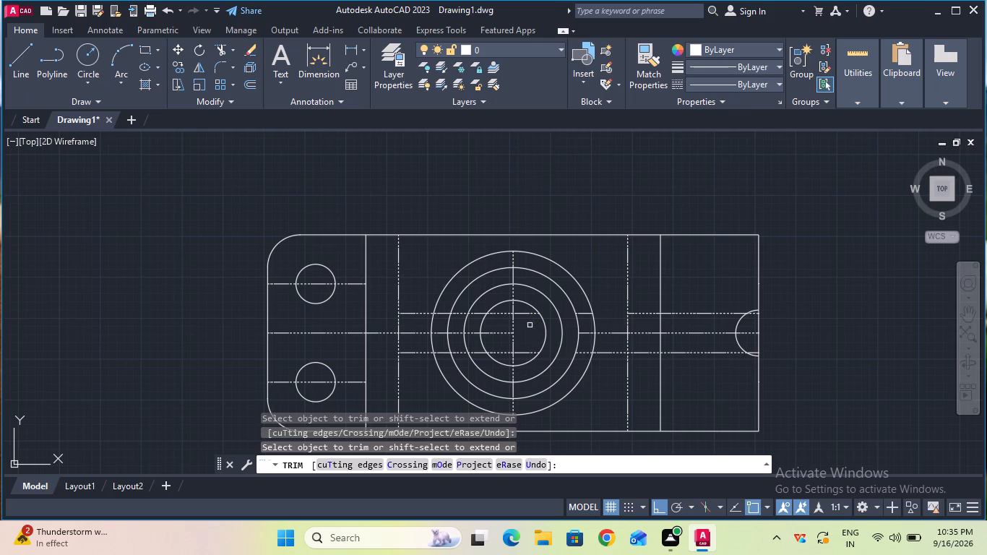
left_click(527, 315)
left_click(494, 314)
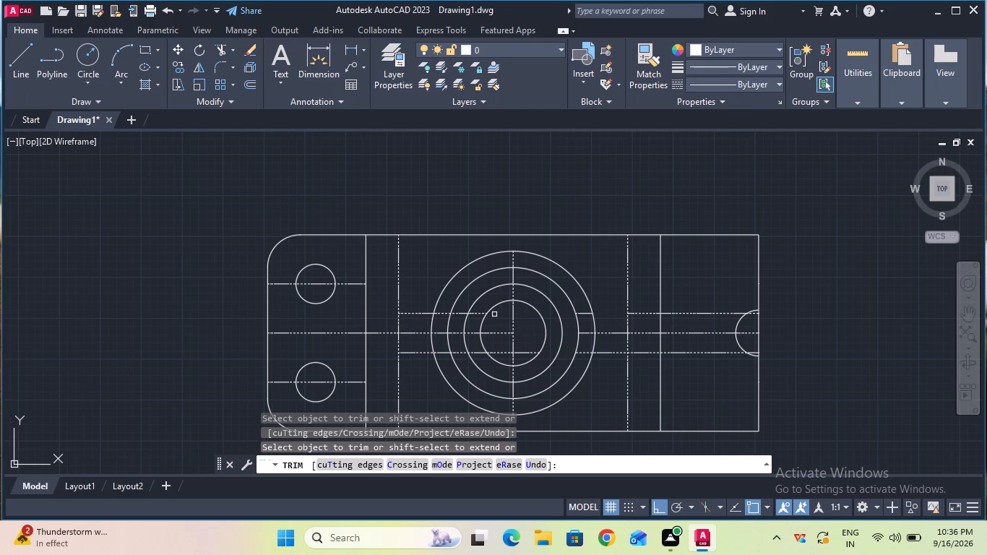
left_click(496, 332)
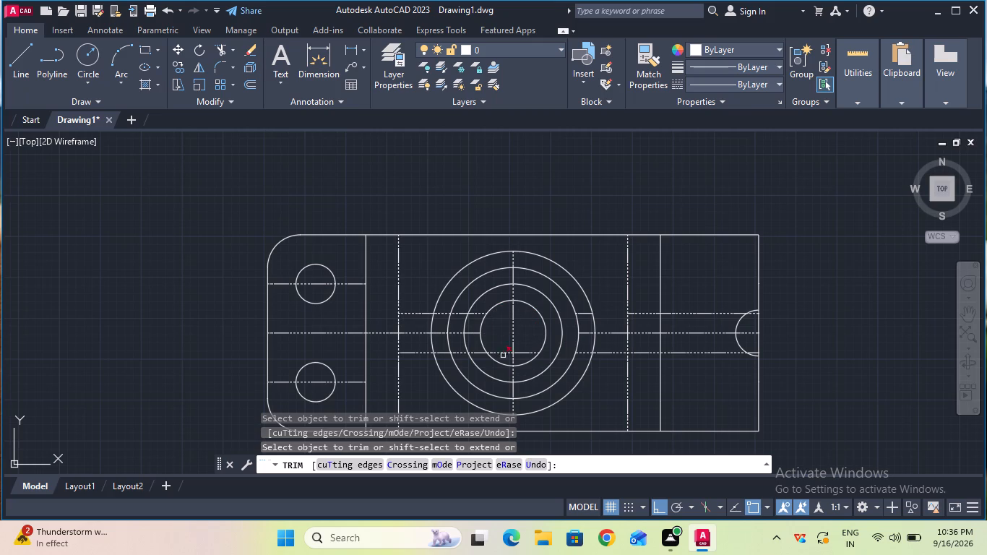
left_click(506, 353)
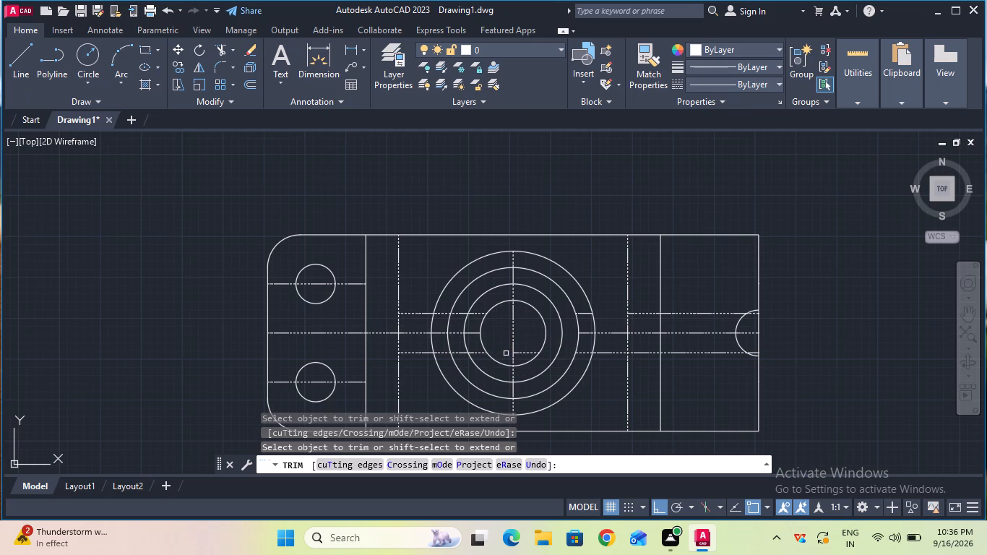
left_click(521, 353)
Trim the three horizontal lines across the two rings left of the innermost circle, back to the second-largest circle.
left_click(475, 314)
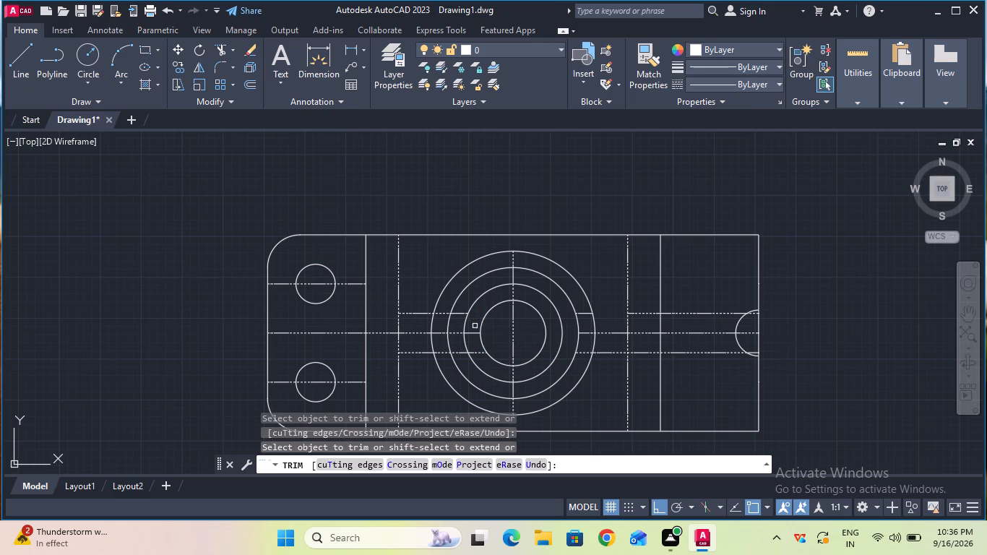
left_click(475, 332)
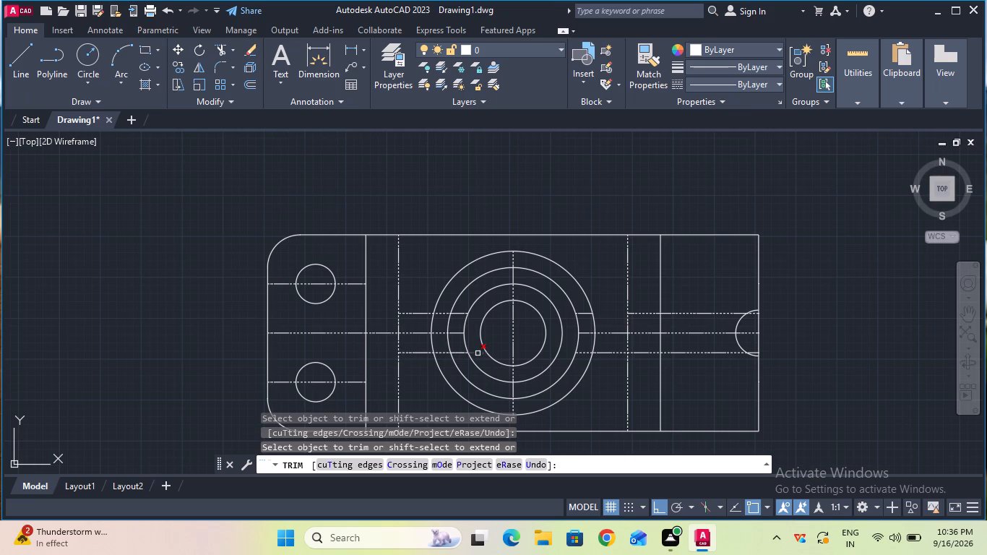
left_click(478, 353)
left_click(461, 353)
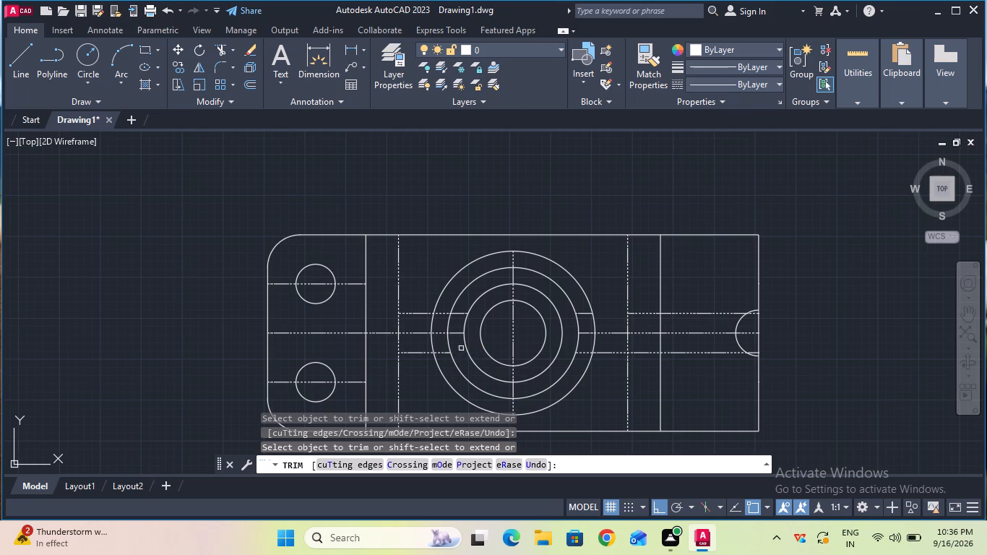
left_click(456, 332)
left_click(454, 313)
key("Escape")
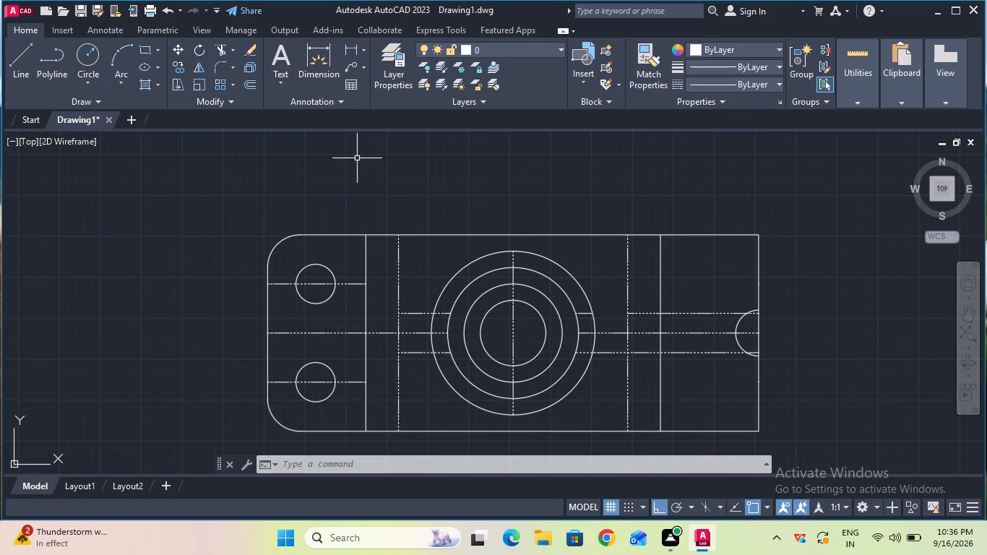
Extend the short upper offset segment at the circles' right side to the vertical CENTER2 line beside the right flange.
left_click(233, 51)
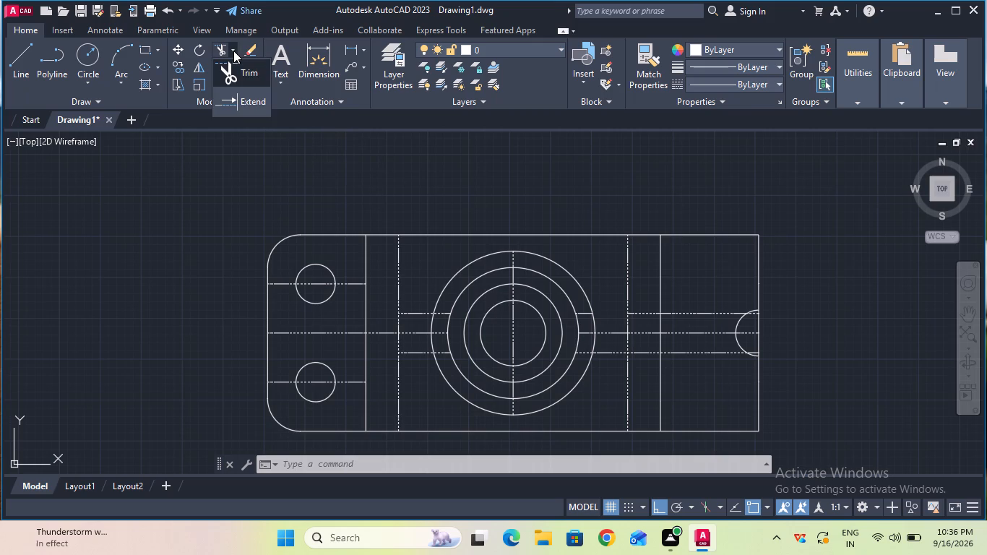
left_click(240, 89)
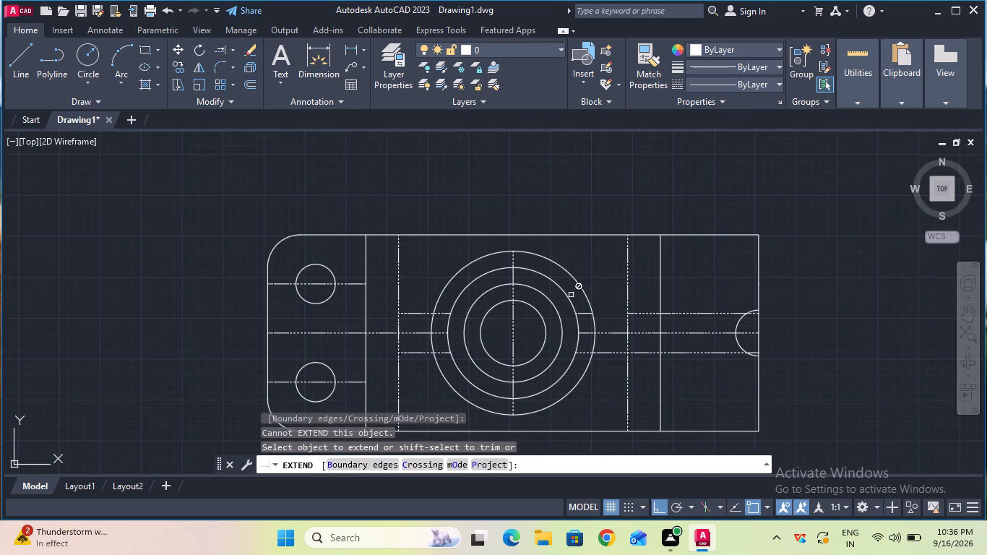
left_click(587, 314)
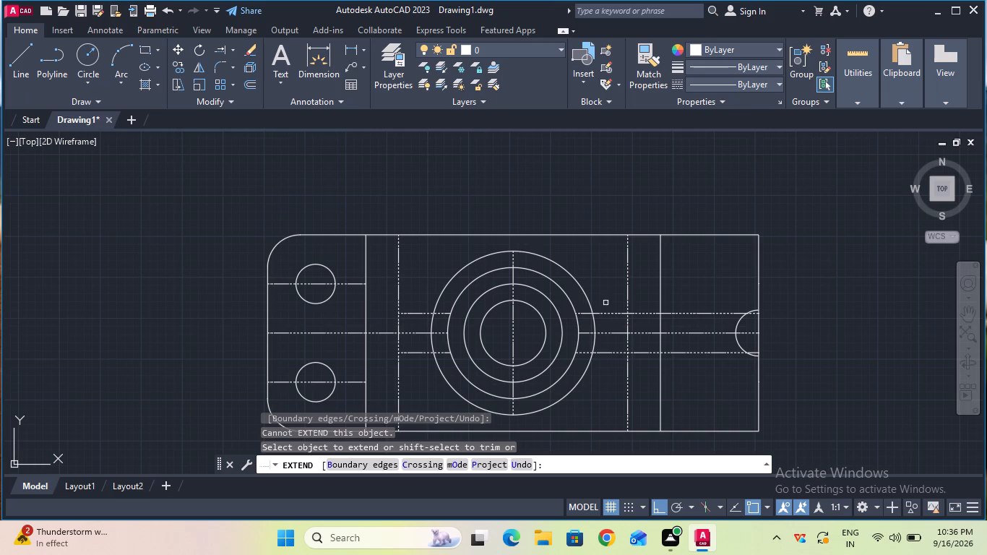
key("Escape")
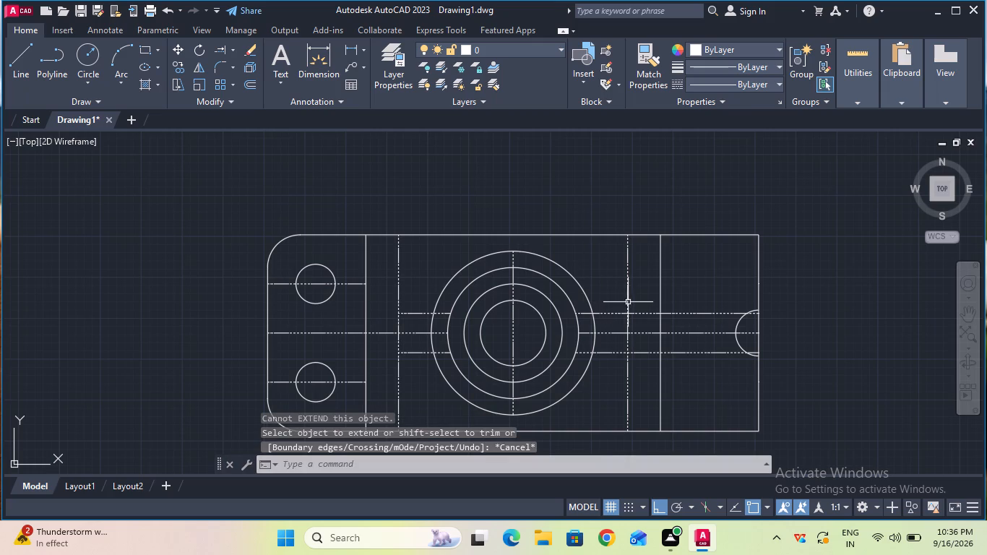
Trim the three horizontal lines between the right vertical CENTER2 line and the right flange boundary.
left_click(230, 54)
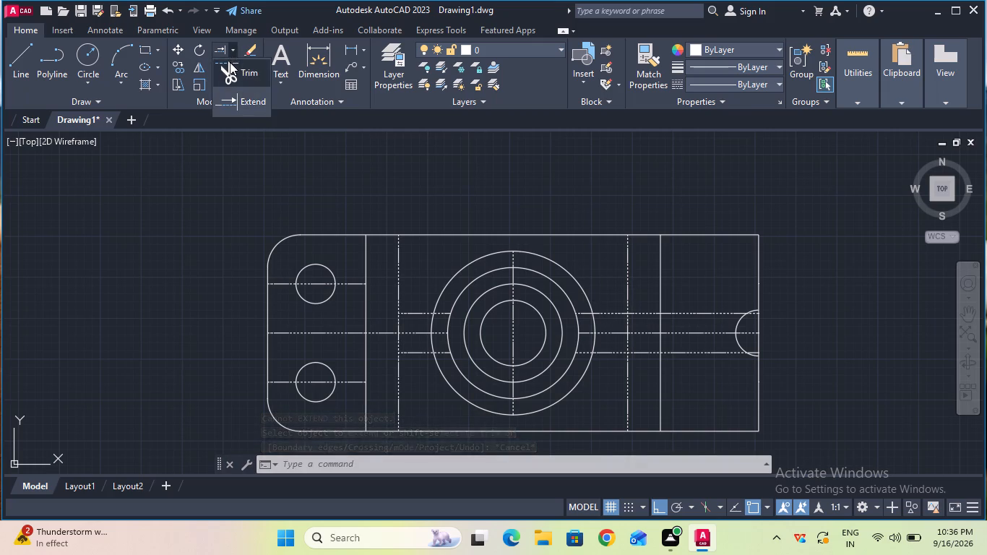
left_click(230, 65)
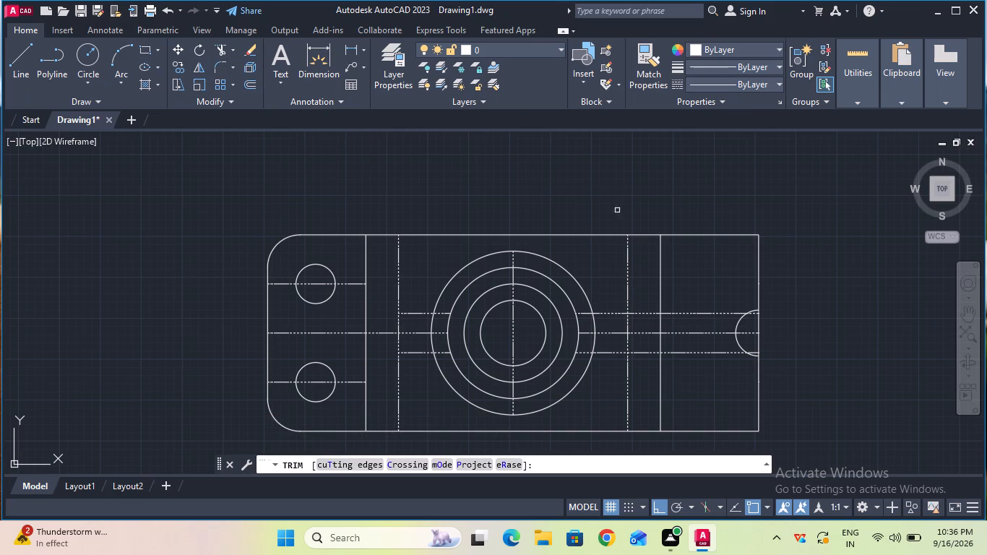
left_click_drag(640, 301, 642, 364)
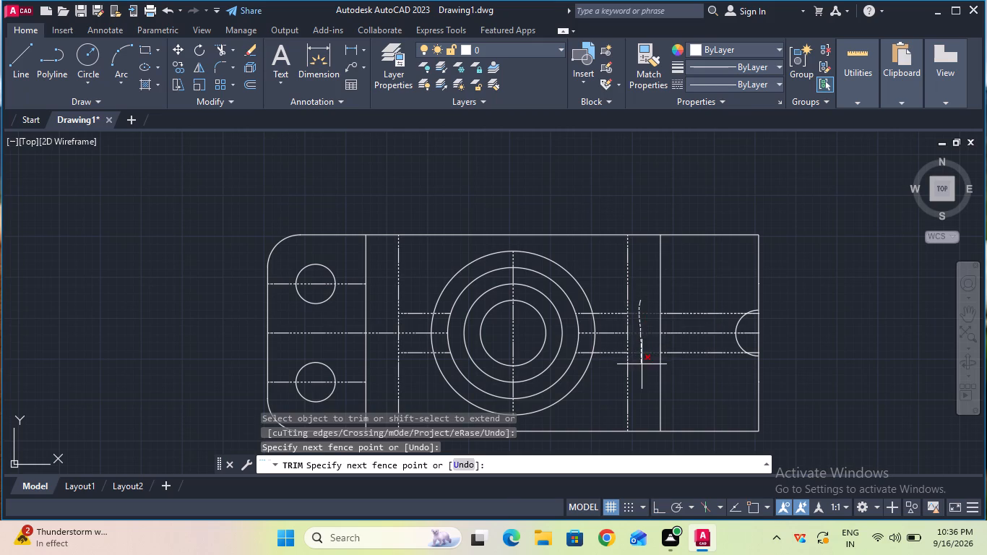
left_click_drag(642, 364, 642, 366)
key("Escape")
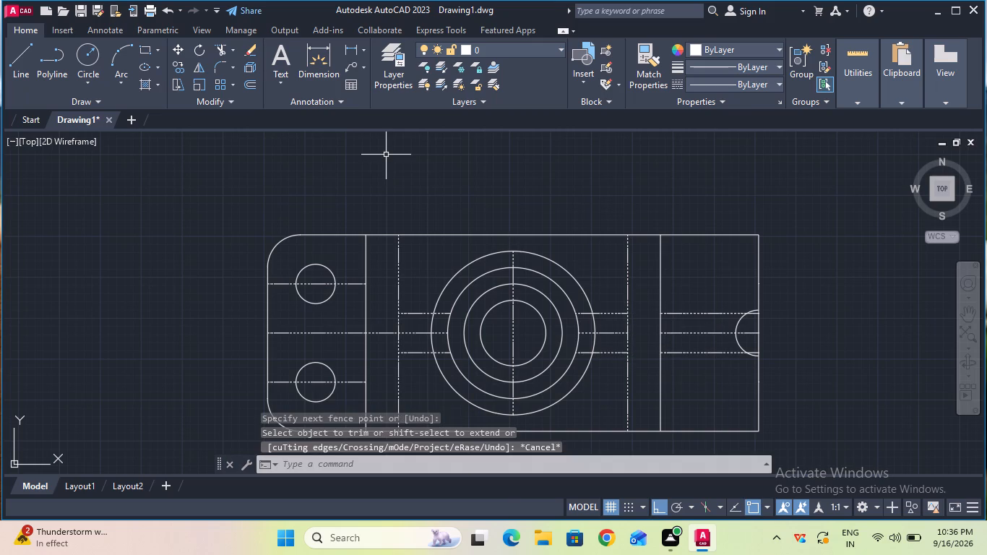
Erase the three horizontal lines across the right flange, between its left boundary and the right-edge slot.
left_click(245, 48)
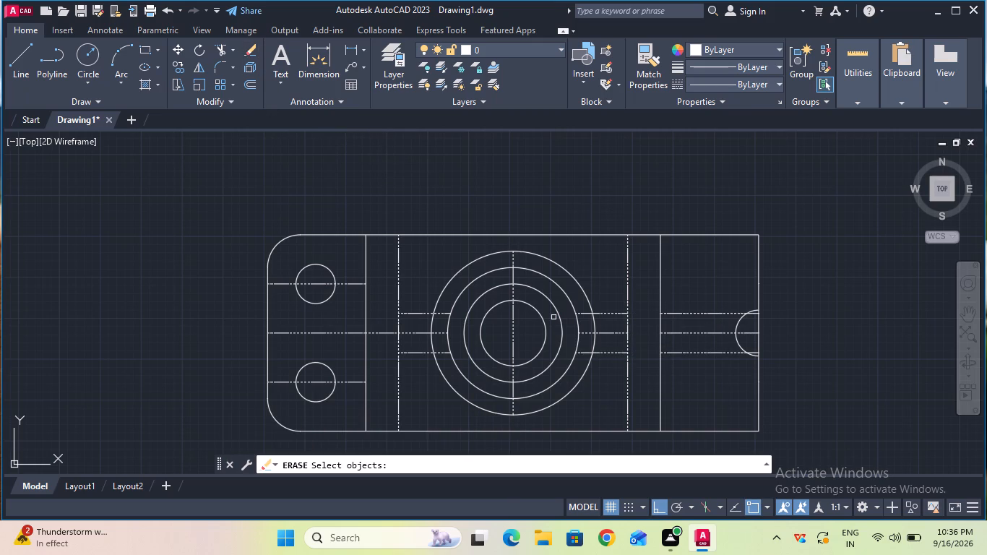
left_click(694, 316)
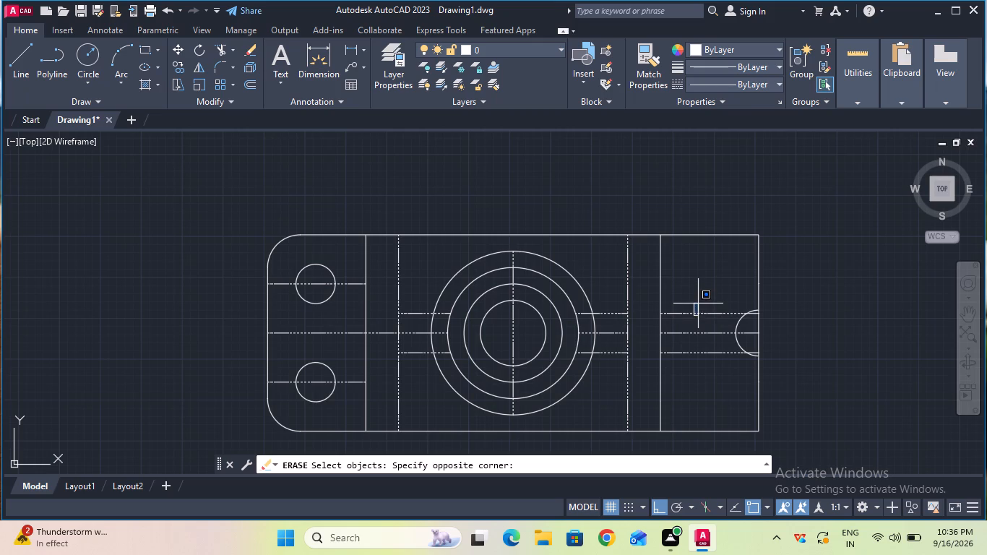
left_click(696, 304)
left_click(694, 316)
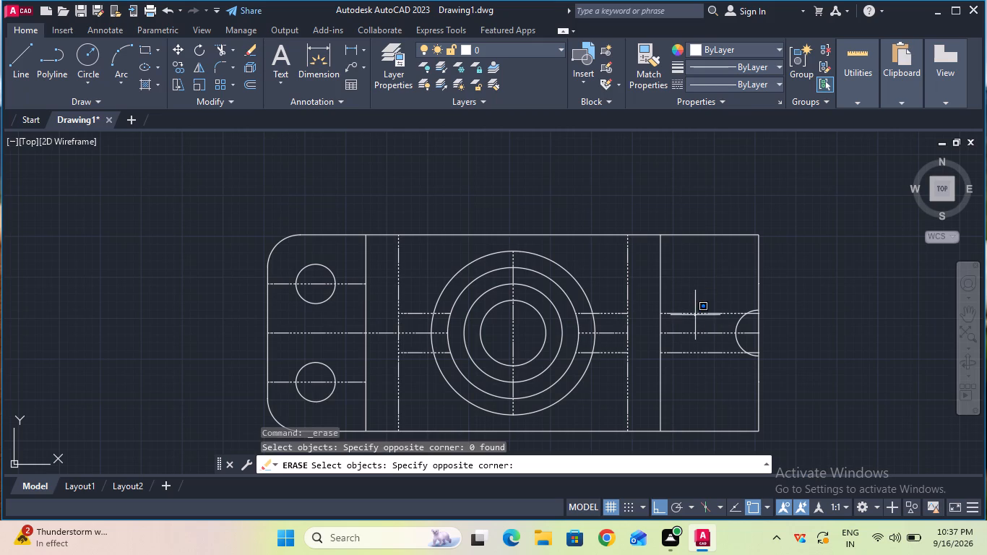
left_click(695, 304)
left_click_drag(695, 299, 694, 310)
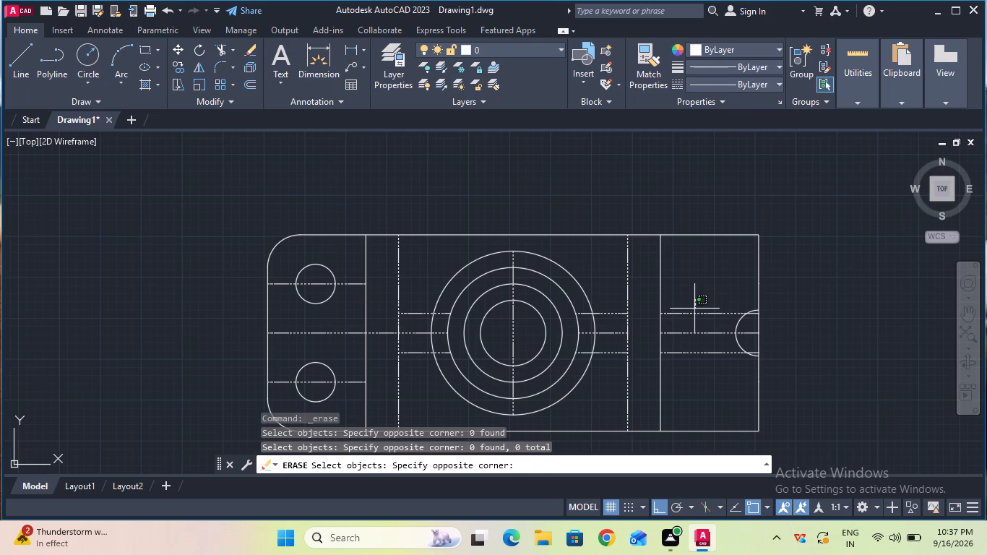
left_click_drag(694, 310, 695, 361)
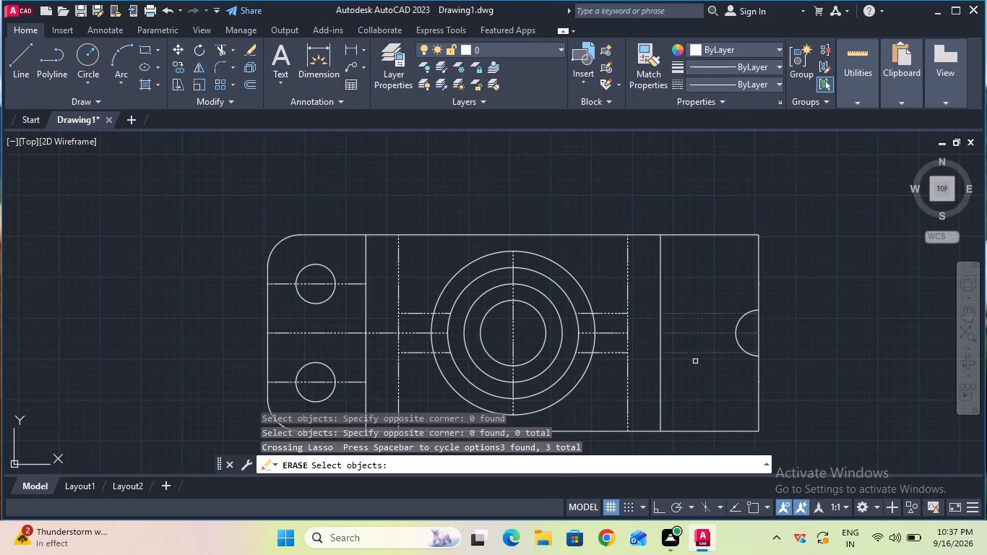
key("Return")
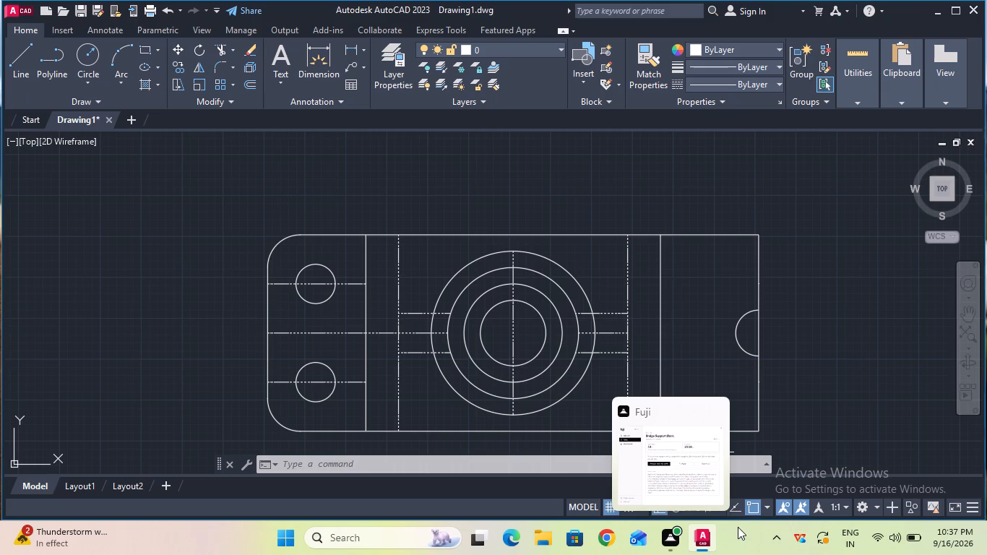
left_click(739, 535)
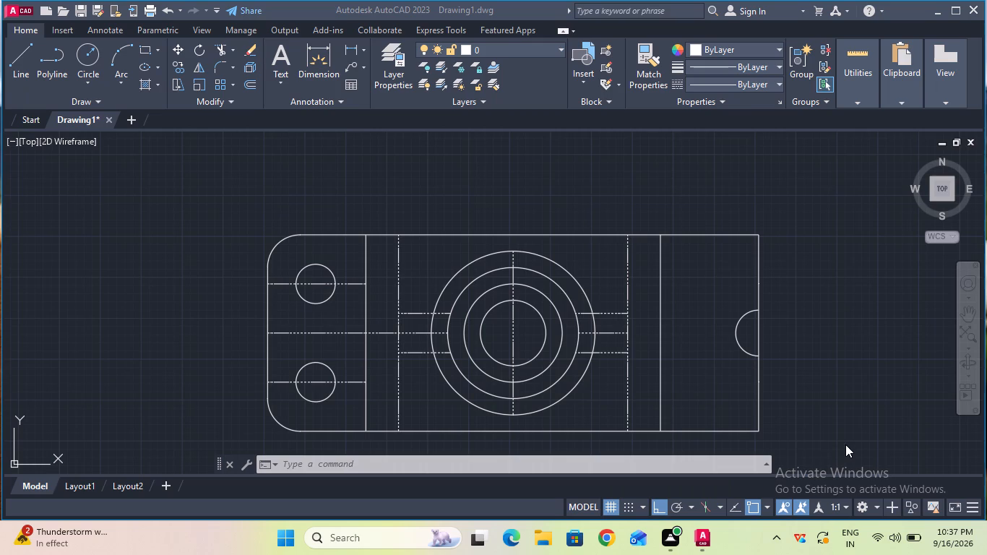
Select the entire top view and join its connecting lines and arcs with the Join command.
scroll(845, 444, "down", 2, "ctrl")
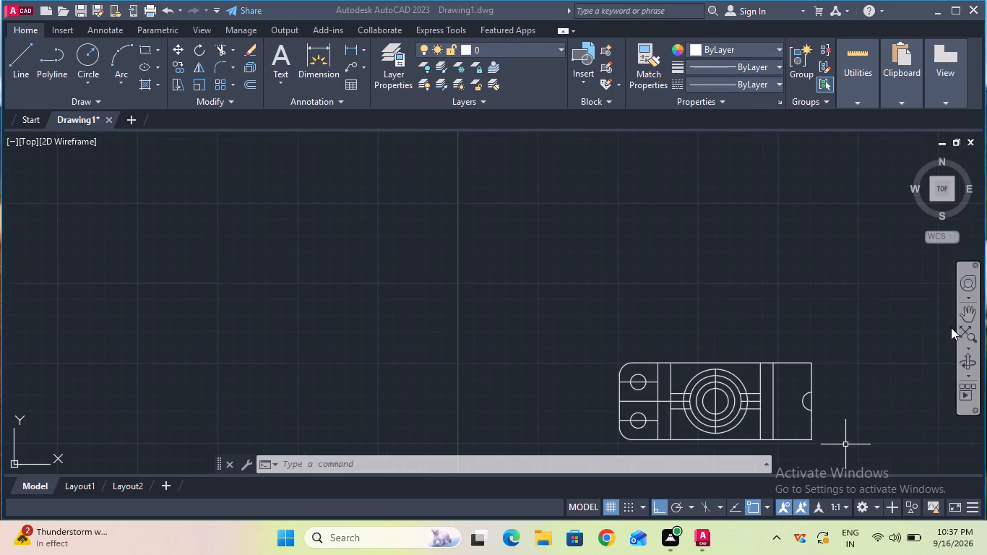
left_click(963, 317)
left_click_drag(908, 383, 892, 333)
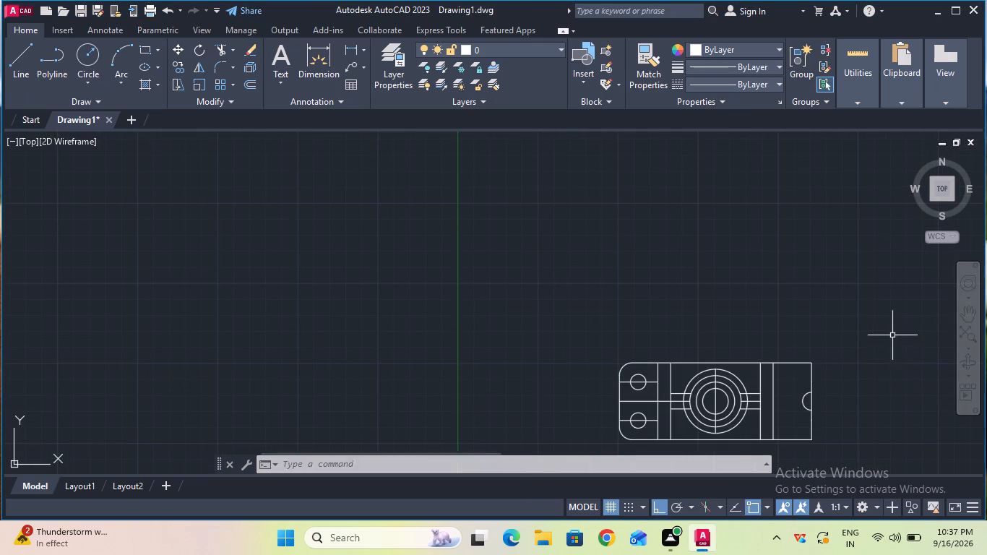
left_click(968, 315)
left_click_drag(901, 392, 897, 373)
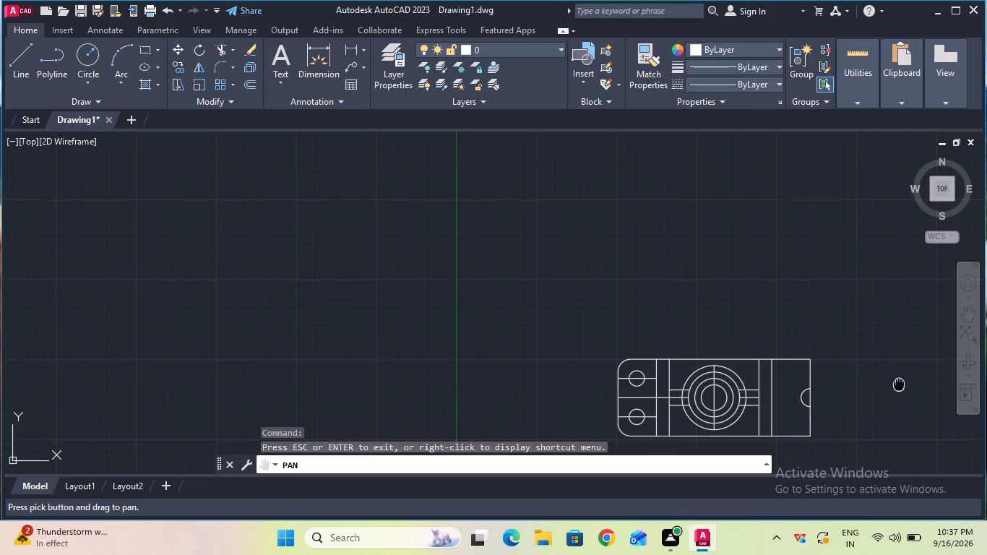
left_click_drag(897, 373, 895, 309)
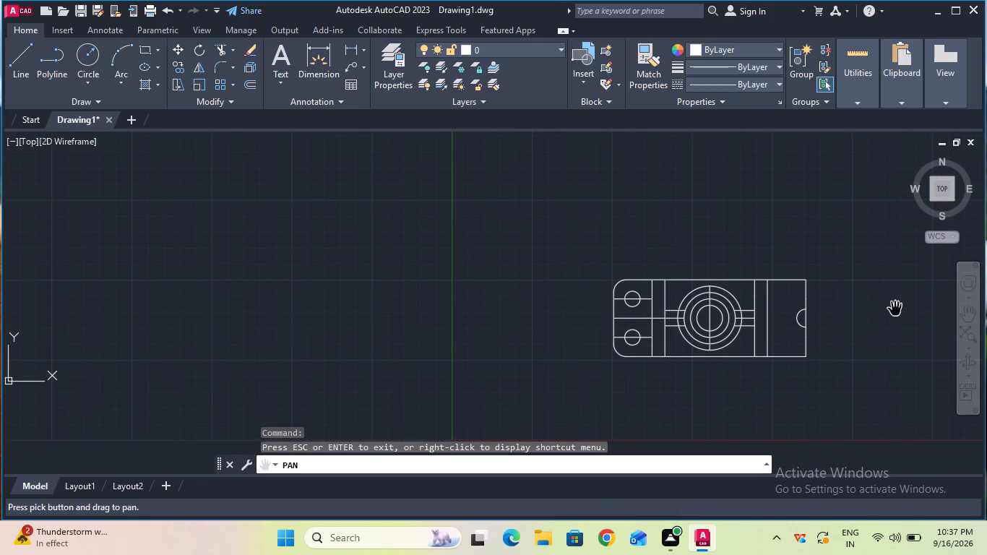
key("Escape")
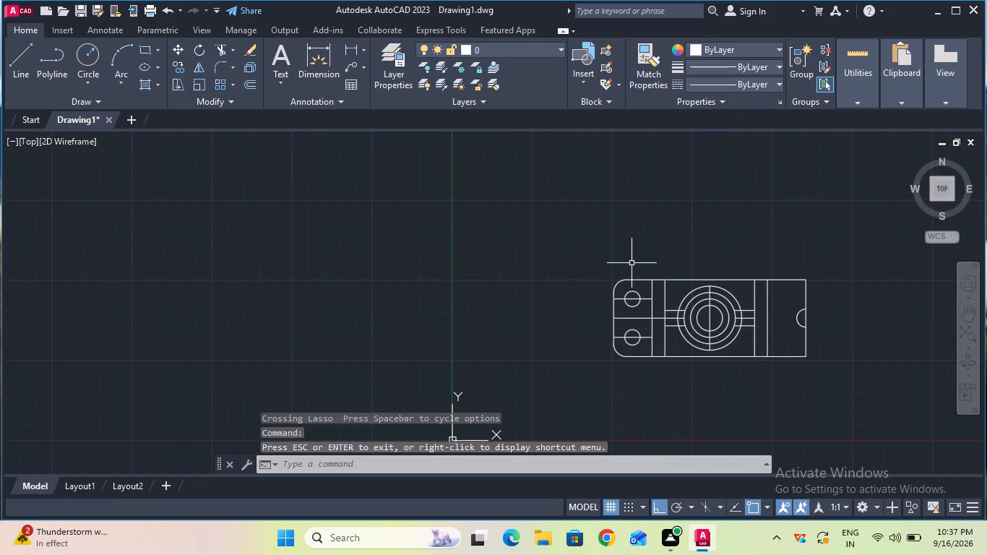
left_click(515, 203)
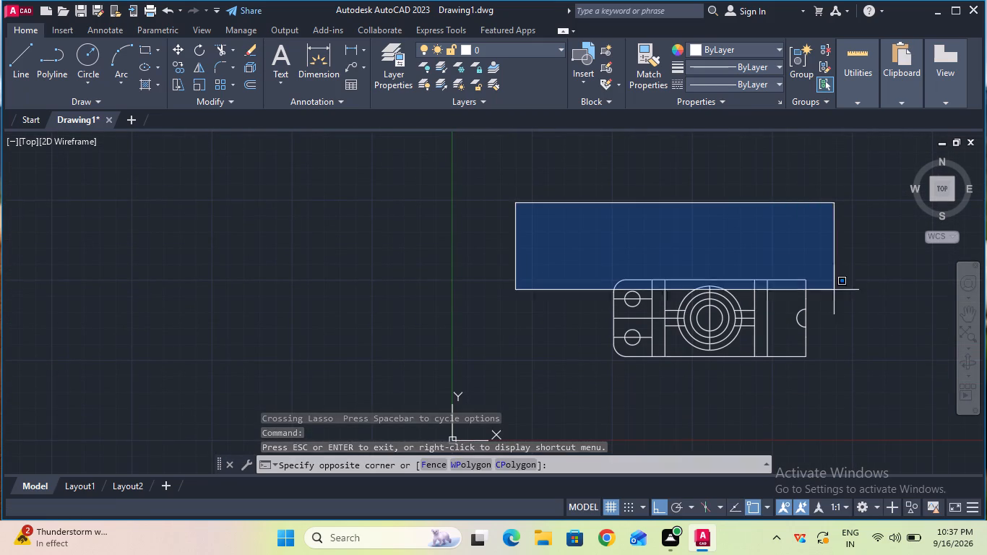
left_click(865, 387)
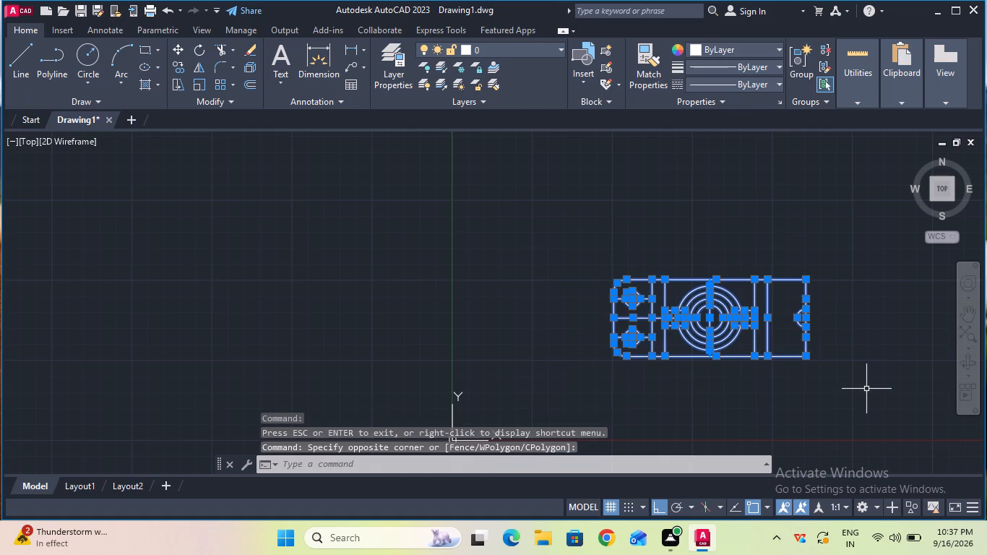
type("joi")
key("n")
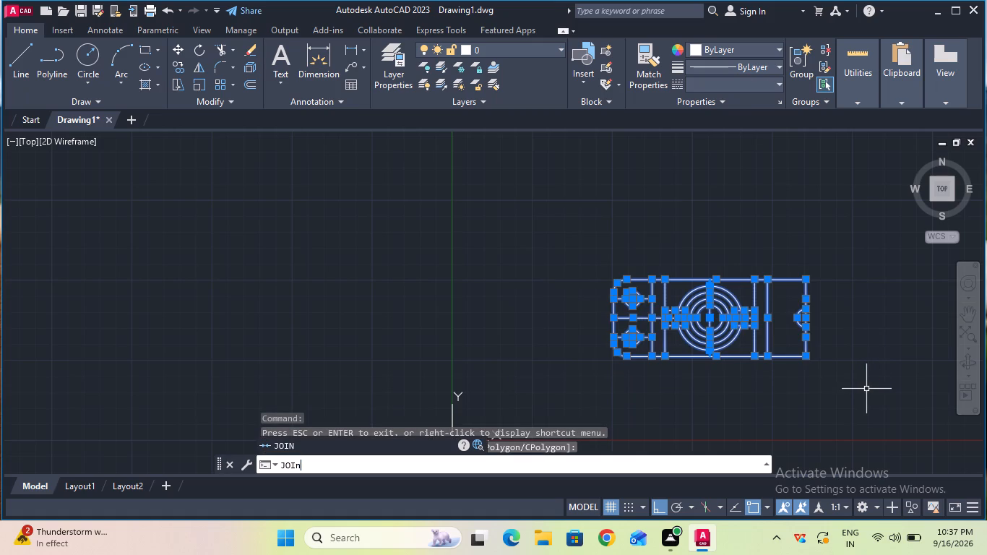
left_click(409, 444)
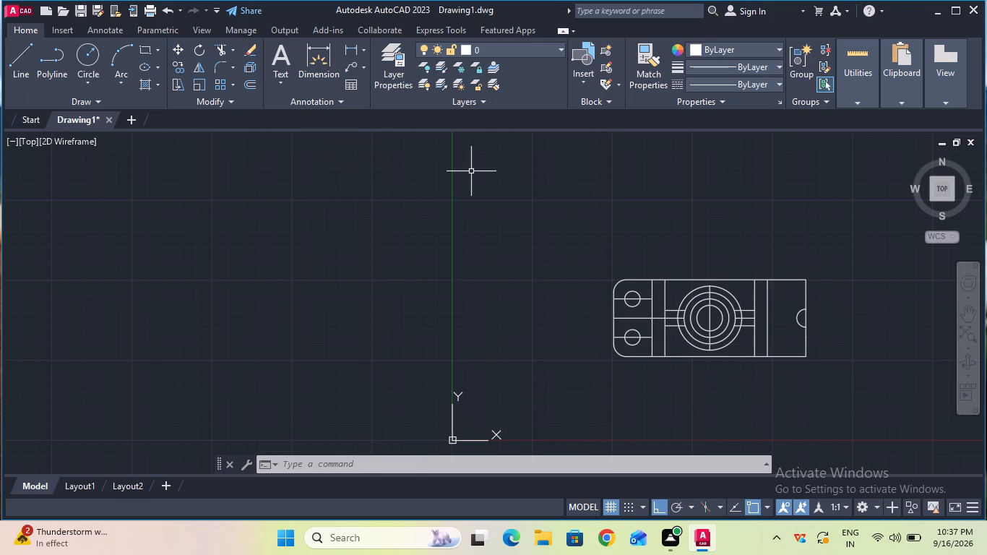
Move the entire top view straight up with ortho on, using the concentric circles' centre as the base point.
left_click(546, 212)
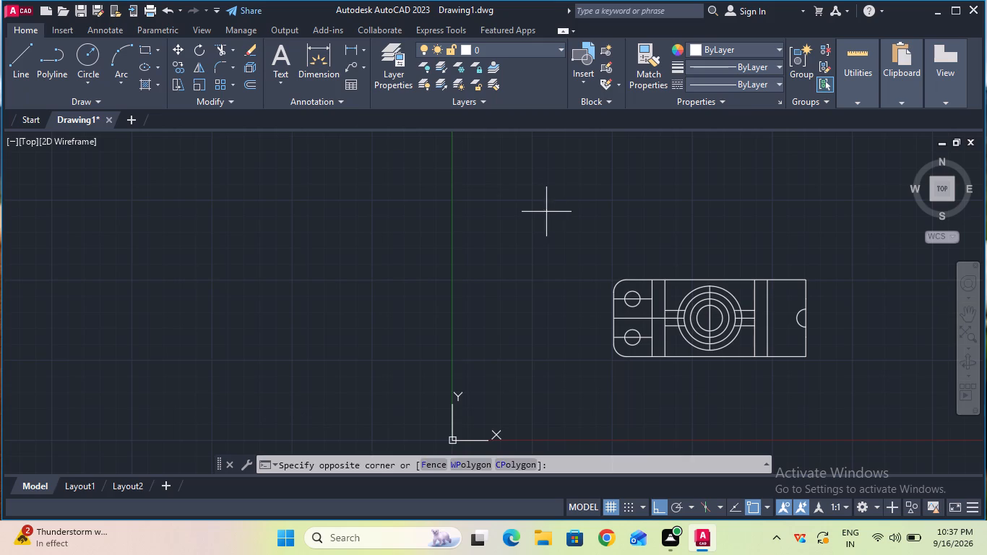
left_click(848, 406)
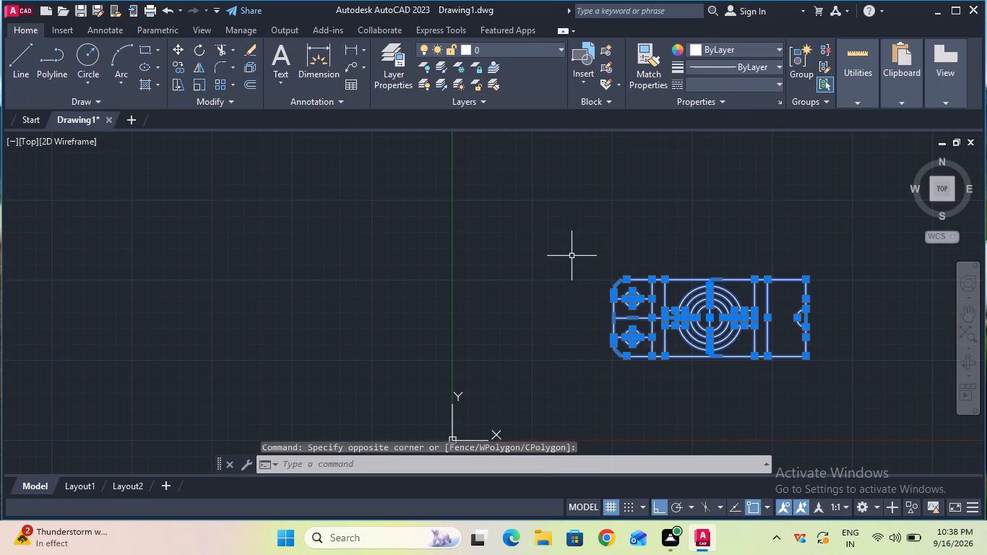
left_click(177, 49)
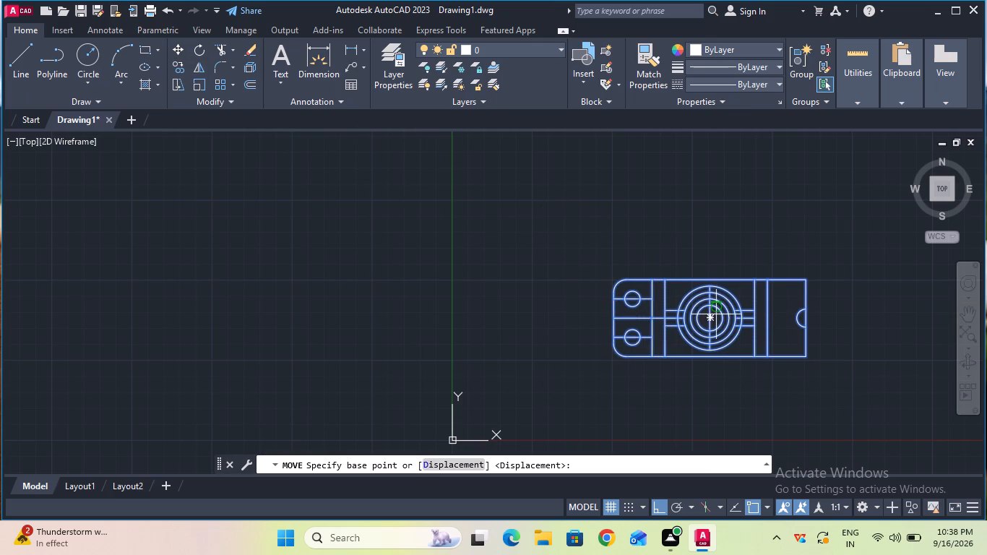
left_click(713, 315)
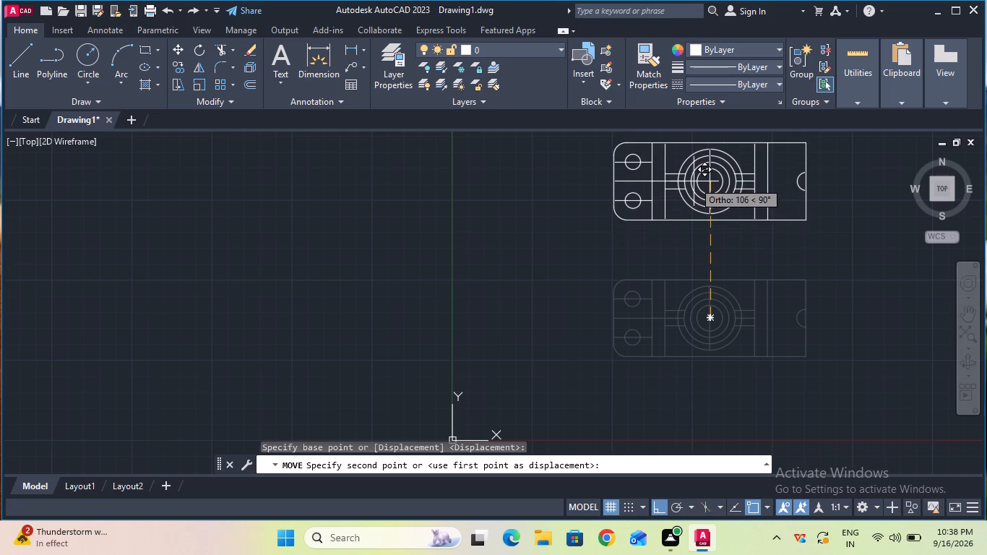
left_click(693, 152)
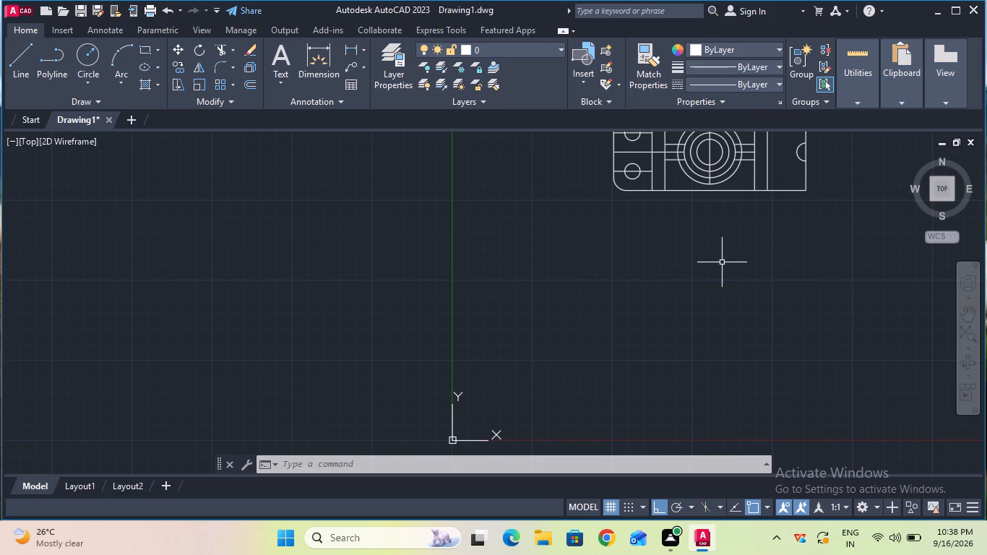
Start drawing a new line with the Line command, keeping the moved top view and the space below it visible.
double_click(962, 315)
left_click_drag(843, 275, 819, 332)
scroll(747, 287, "up", 2, "ctrl")
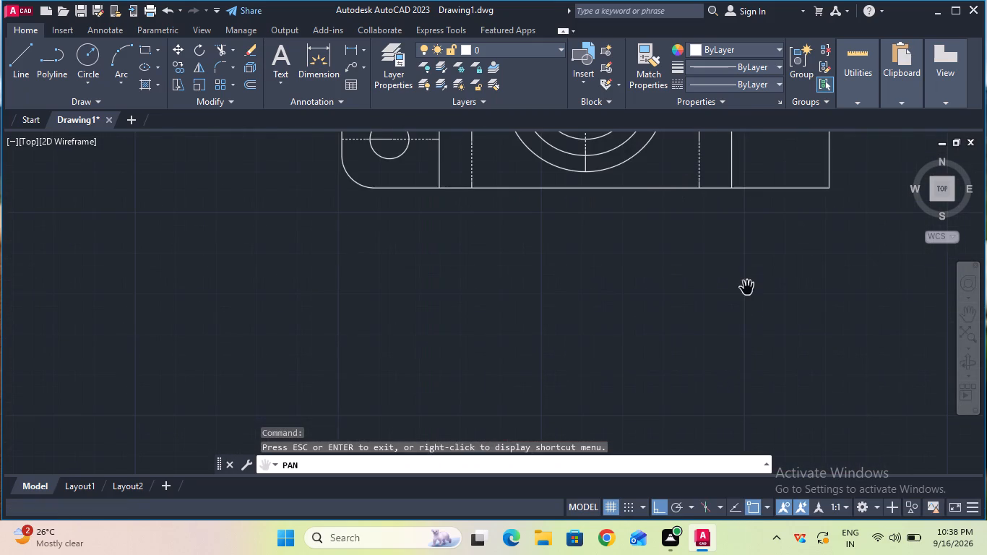
scroll(747, 287, "down", 2, "ctrl")
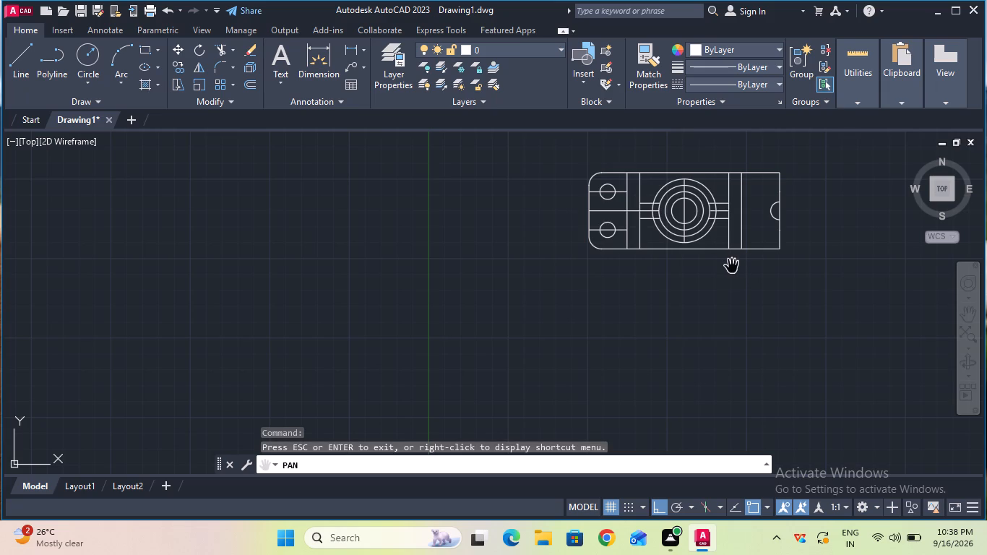
scroll(732, 267, "up", 1, "ctrl")
key("Escape")
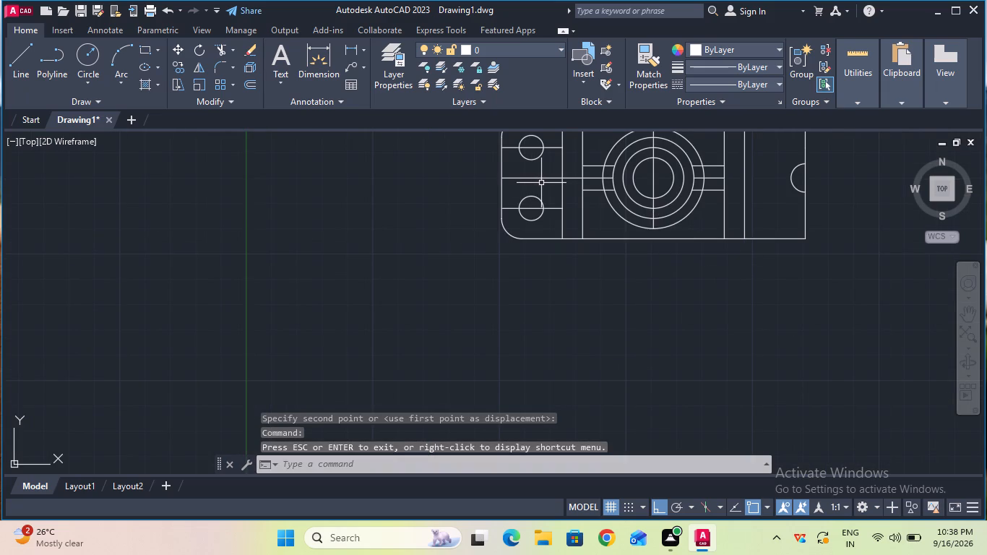
scroll(541, 183, "up", 2, "ctrl")
scroll(541, 183, "down", 2, "ctrl")
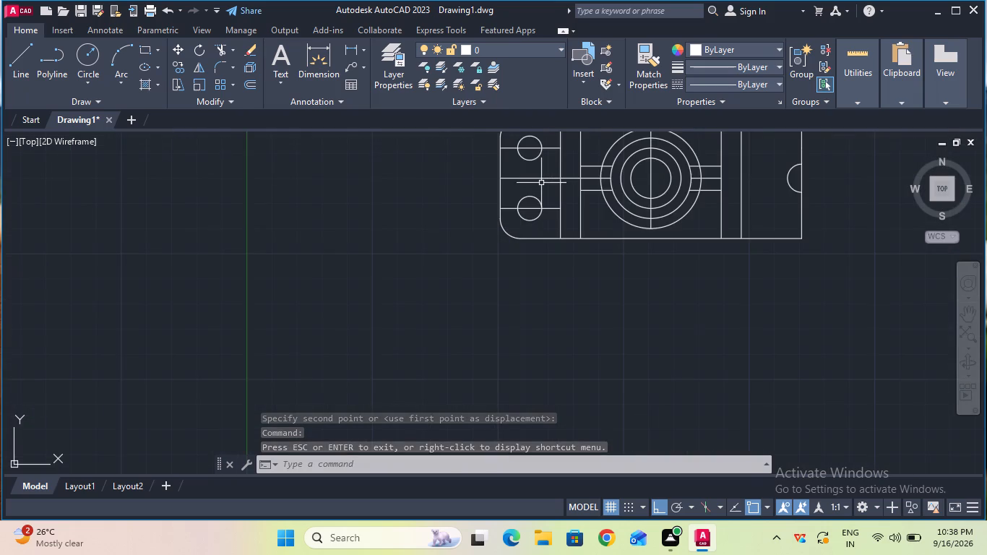
scroll(541, 183, "down", 1, "ctrl")
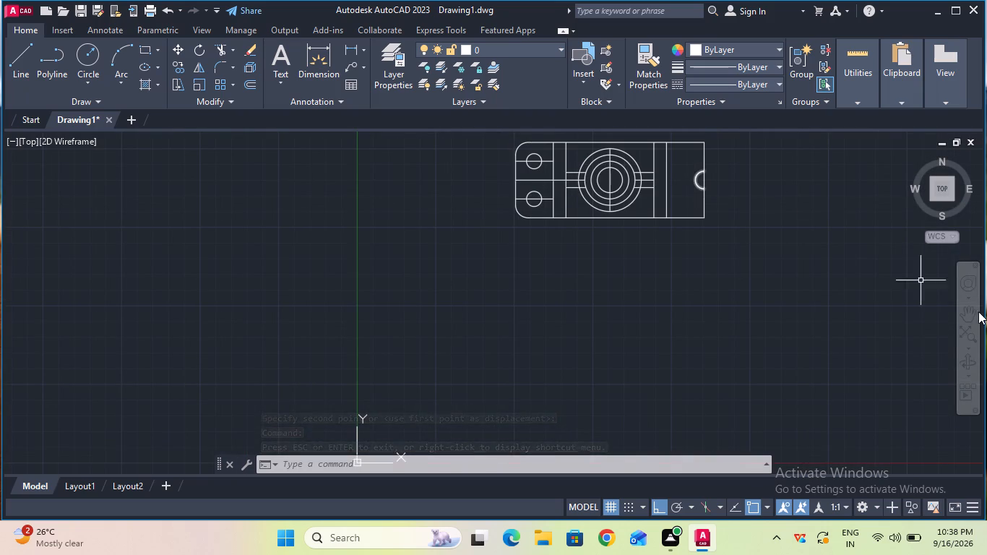
left_click(966, 313)
left_click_drag(768, 238, 797, 309)
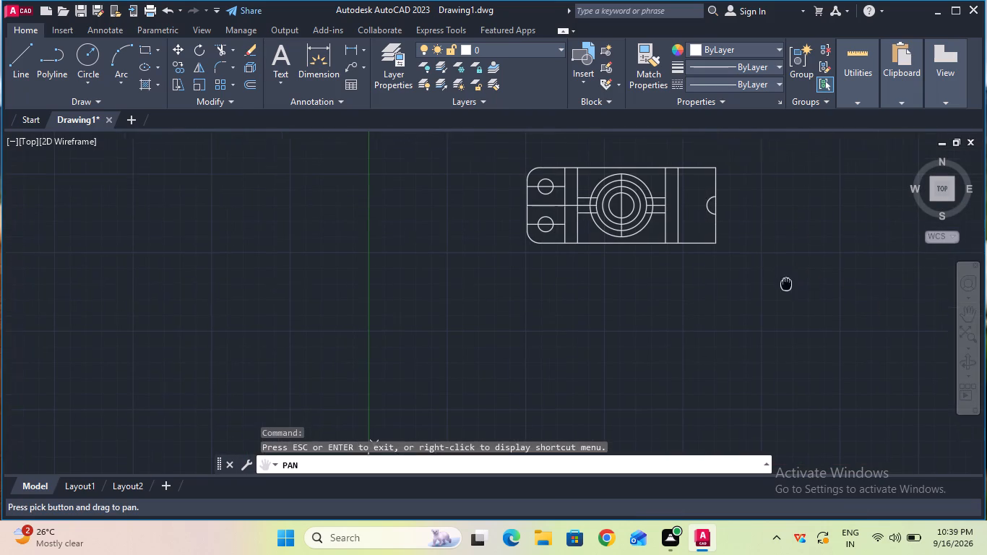
left_click_drag(797, 309, 798, 309)
key("Escape")
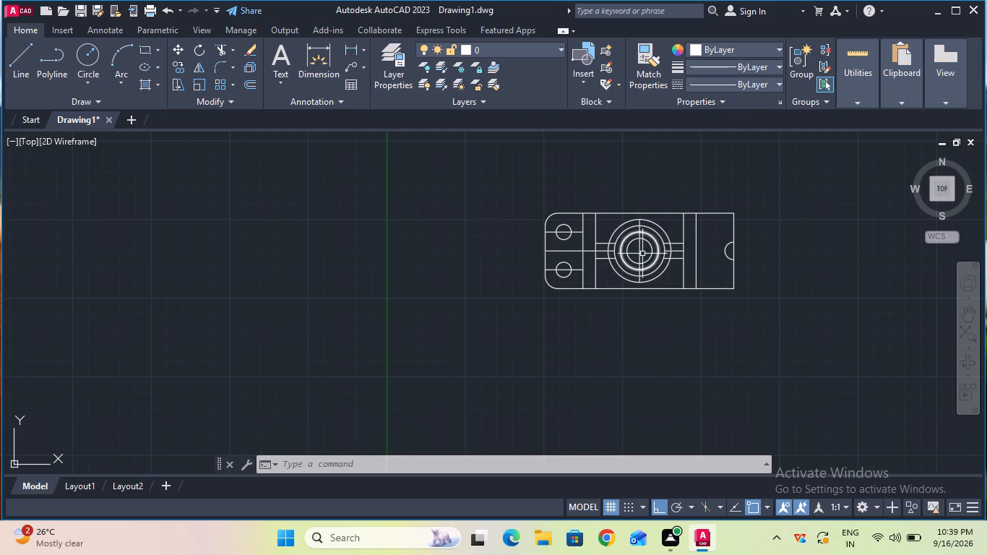
left_click(30, 79)
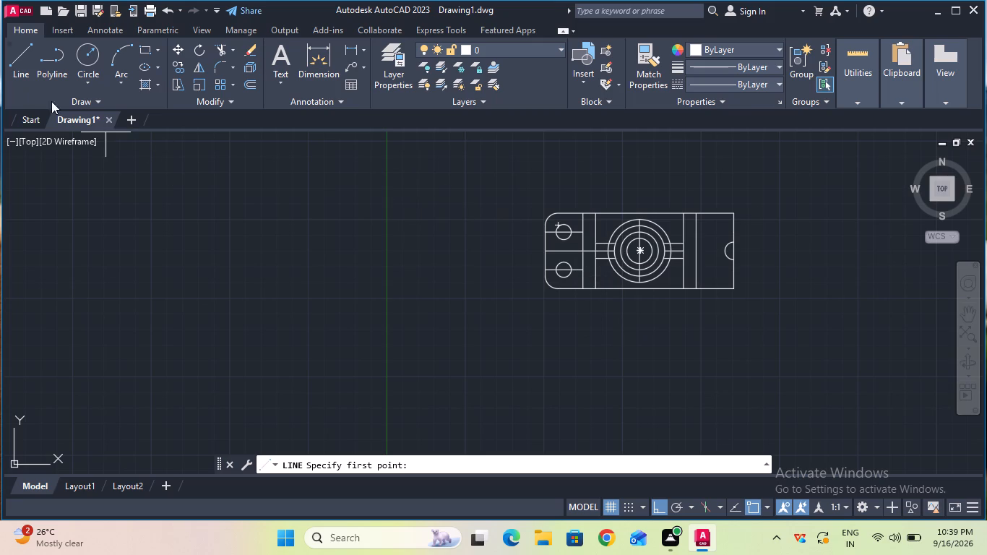
left_click(13, 72)
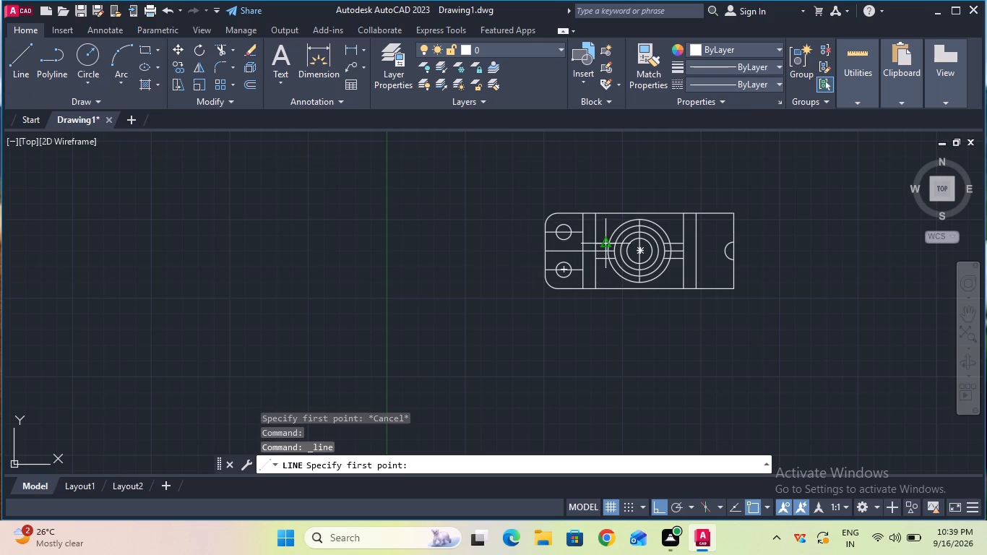
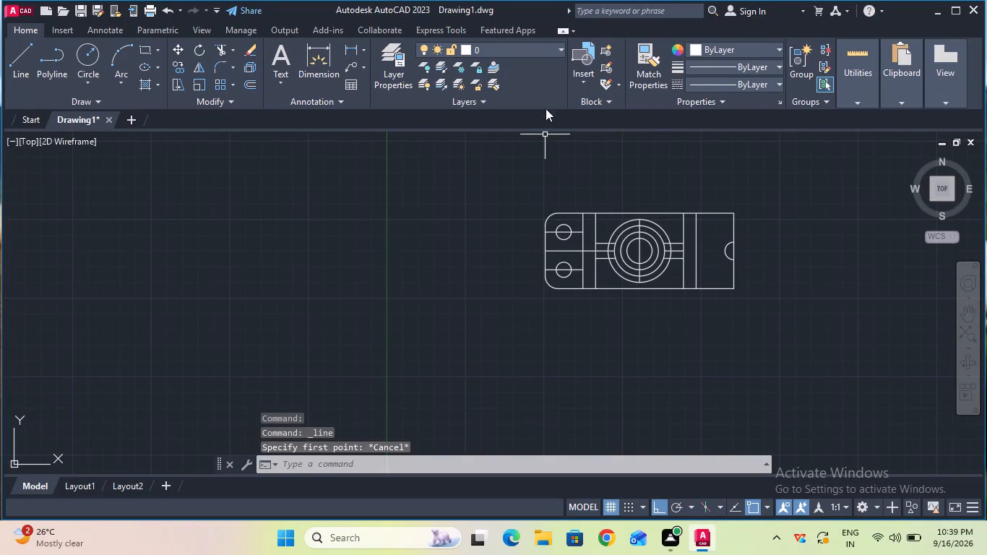
With the CENTER2 linetype current, draw vertical projection lines down from the outer circle's left and right edges, the right one about 64 mm long.
left_click(757, 82)
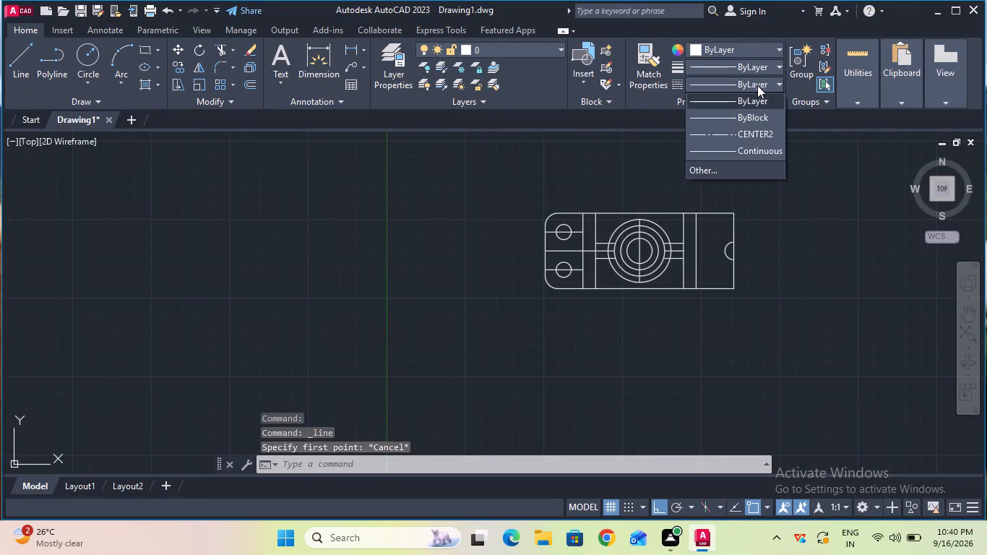
left_click(752, 135)
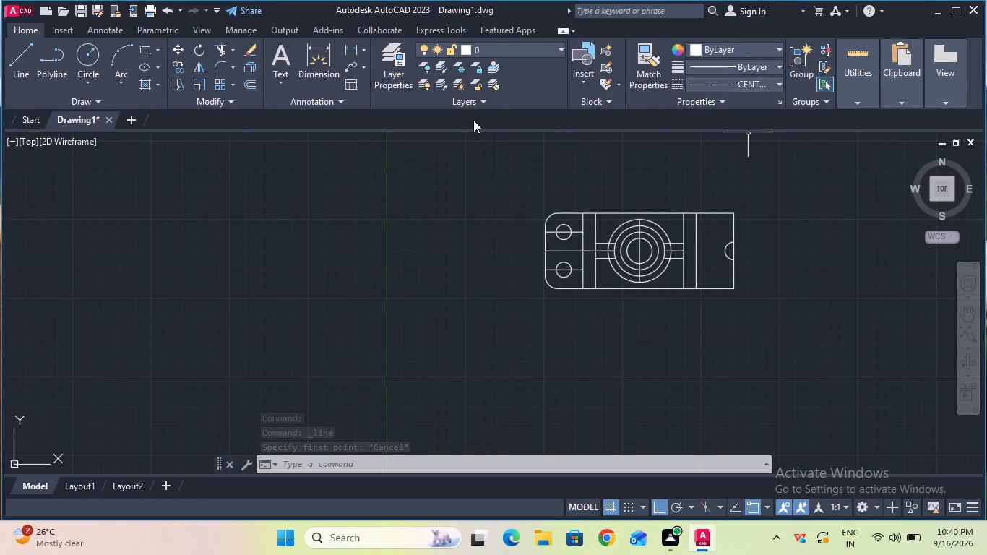
left_click(27, 76)
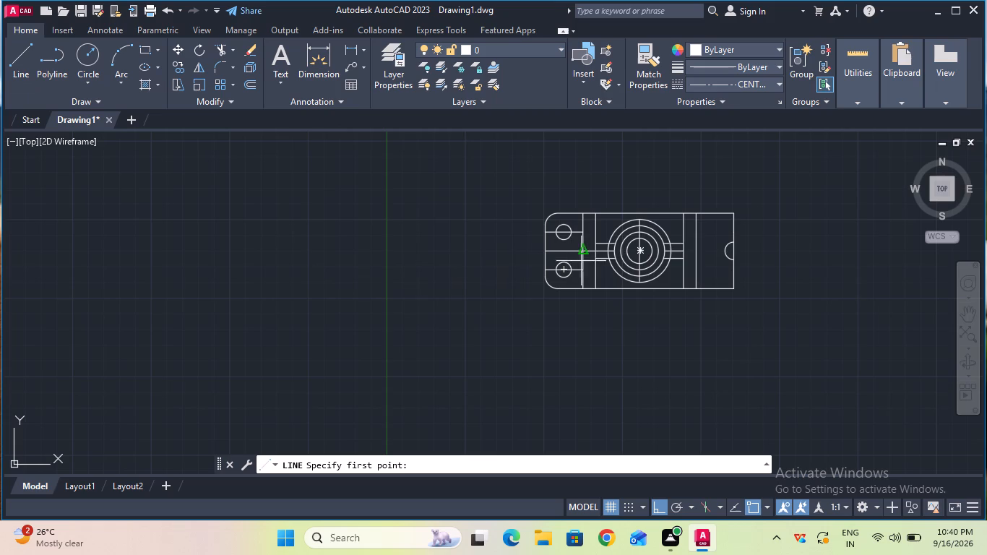
left_click(609, 250)
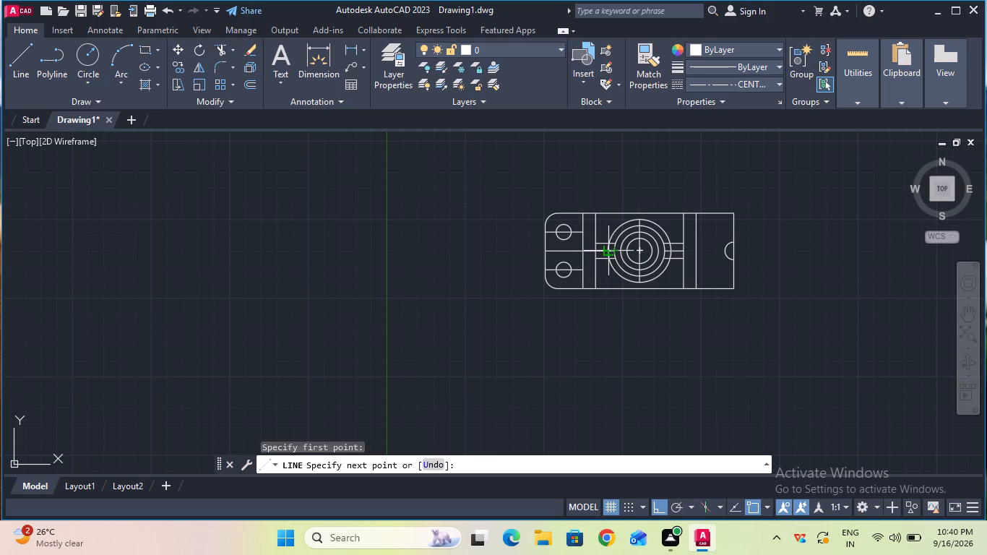
left_click(594, 339)
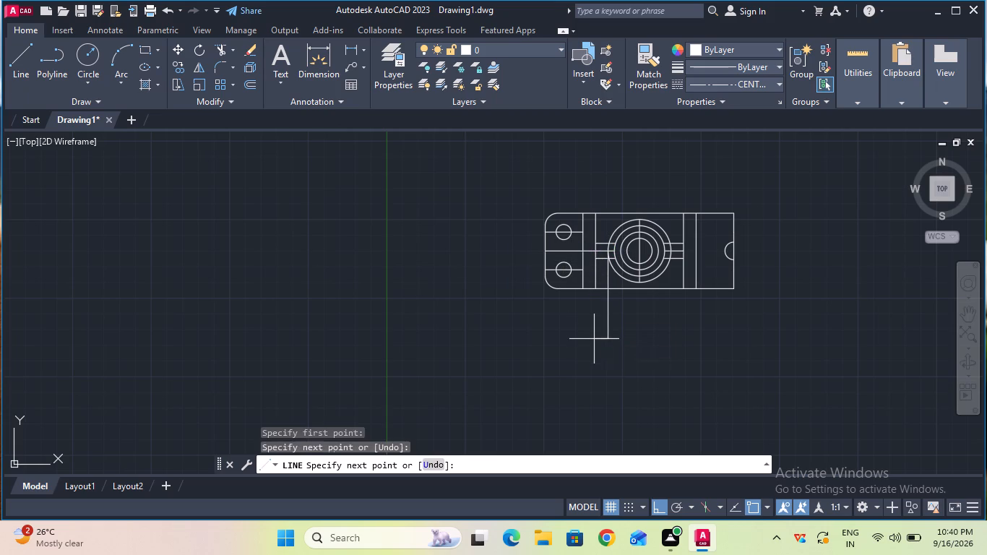
key("Escape")
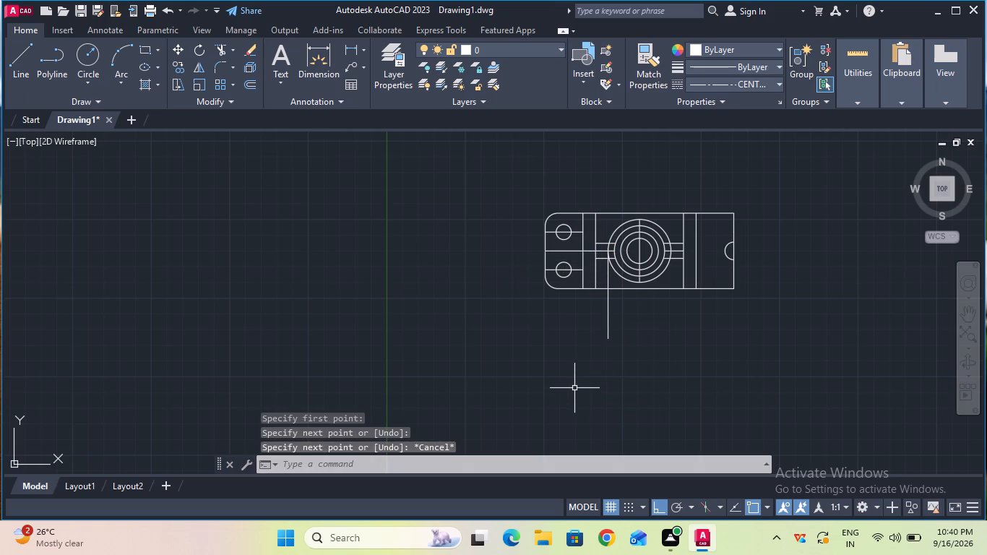
left_click(30, 55)
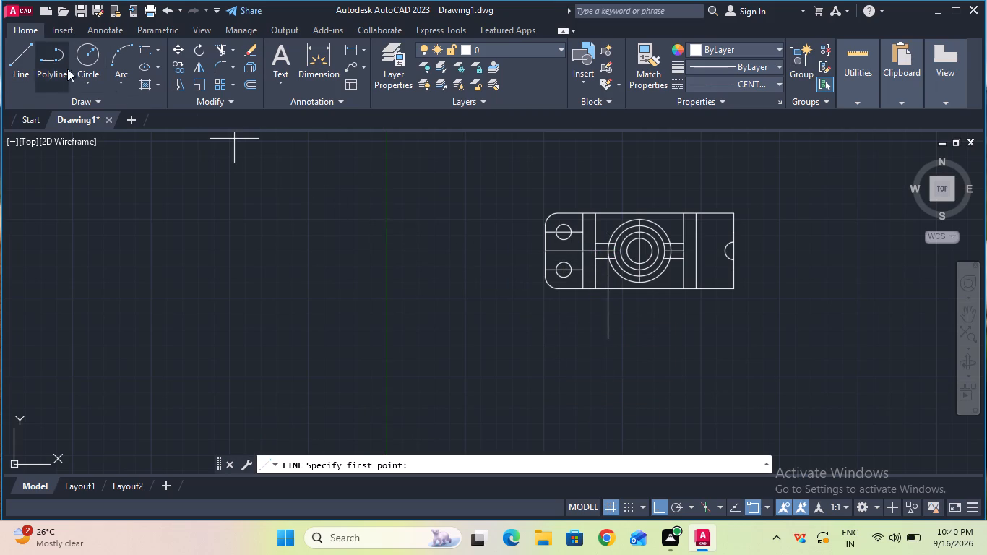
left_click(673, 254)
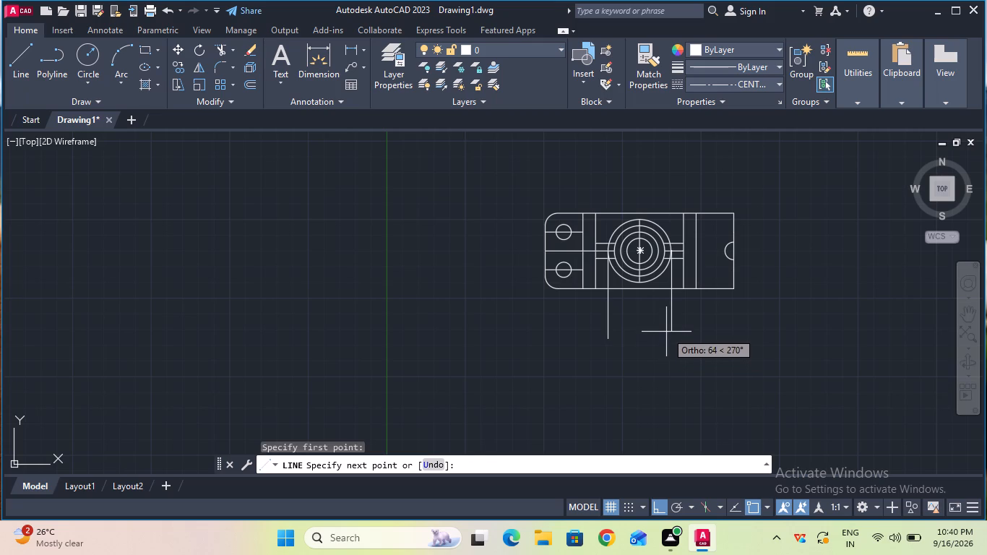
left_click(665, 332)
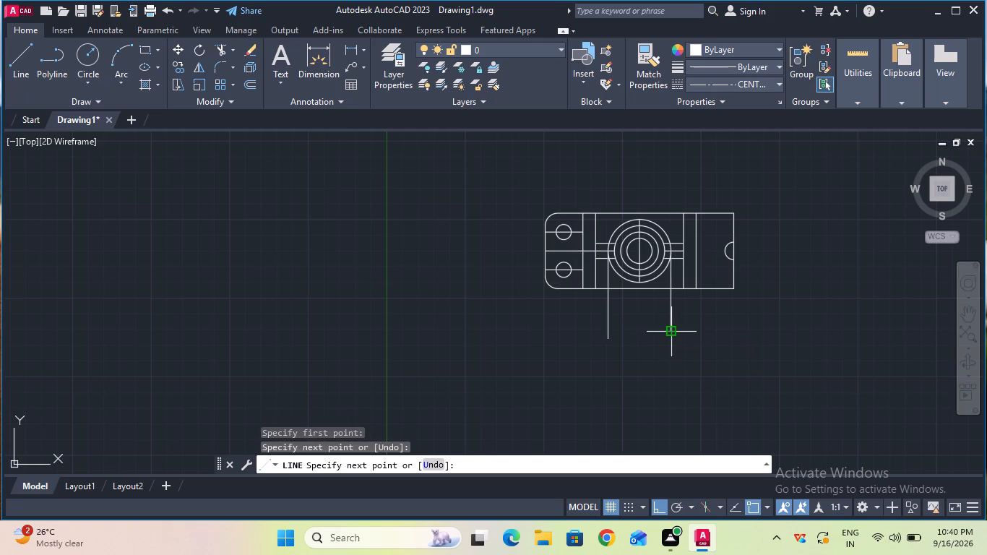
key("Escape")
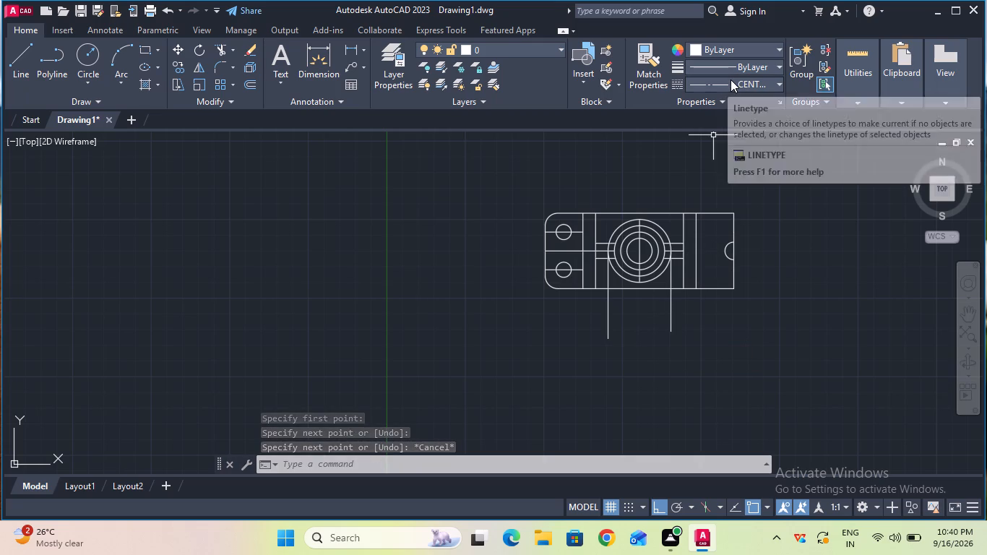
Set the current linetype to ByBlock and draw a 50 mm horizontal line rightward from the left projection line's lower end.
left_click(730, 79)
left_click(731, 119)
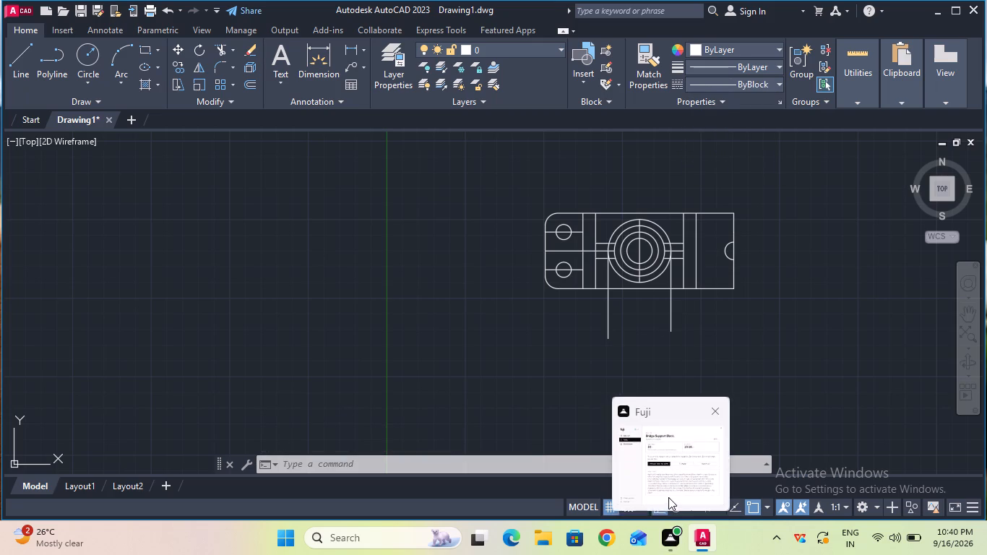
left_click(734, 547)
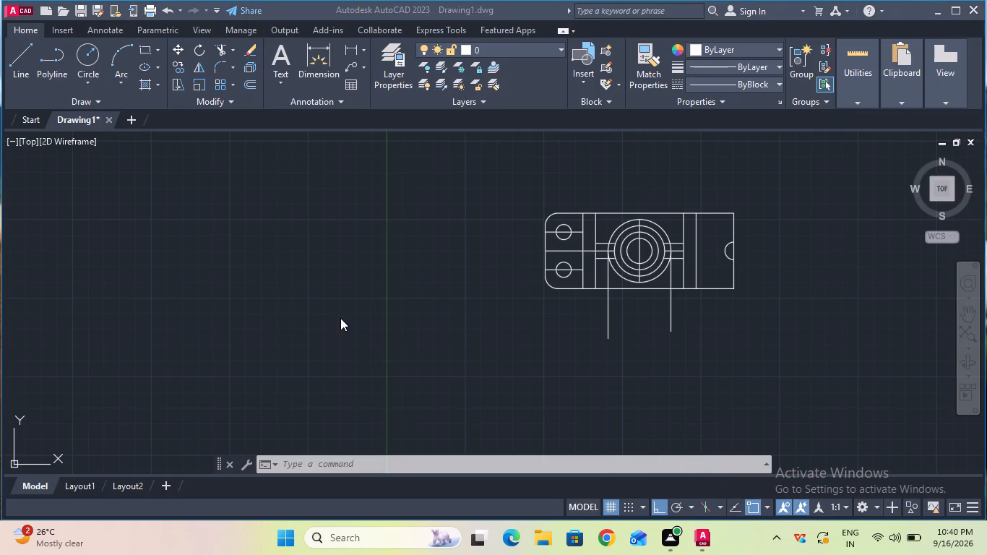
left_click(30, 74)
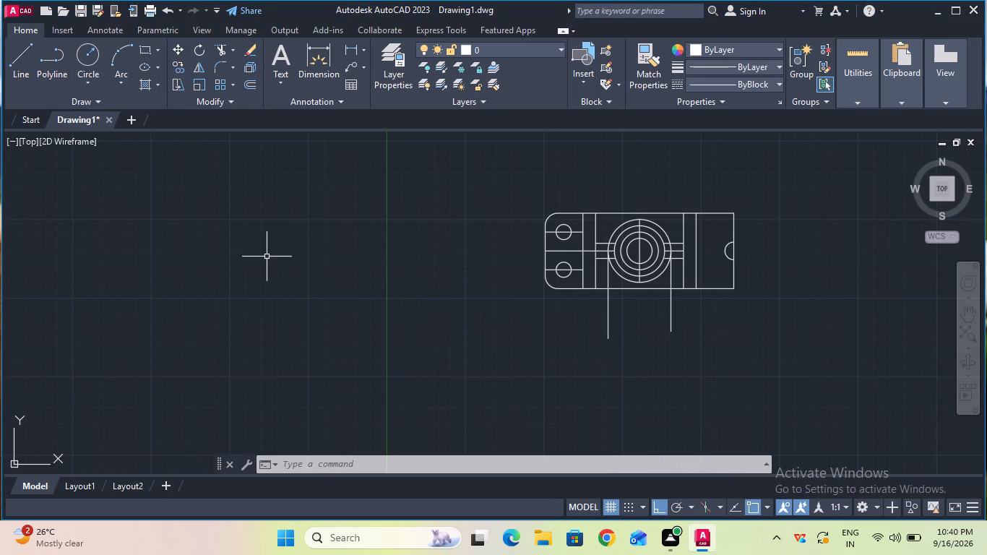
left_click(24, 80)
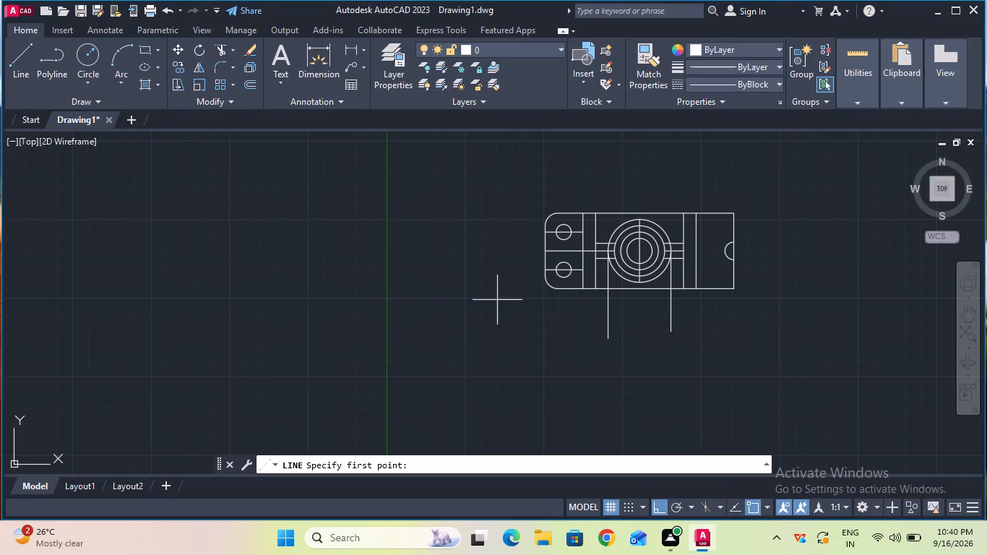
left_click(606, 337)
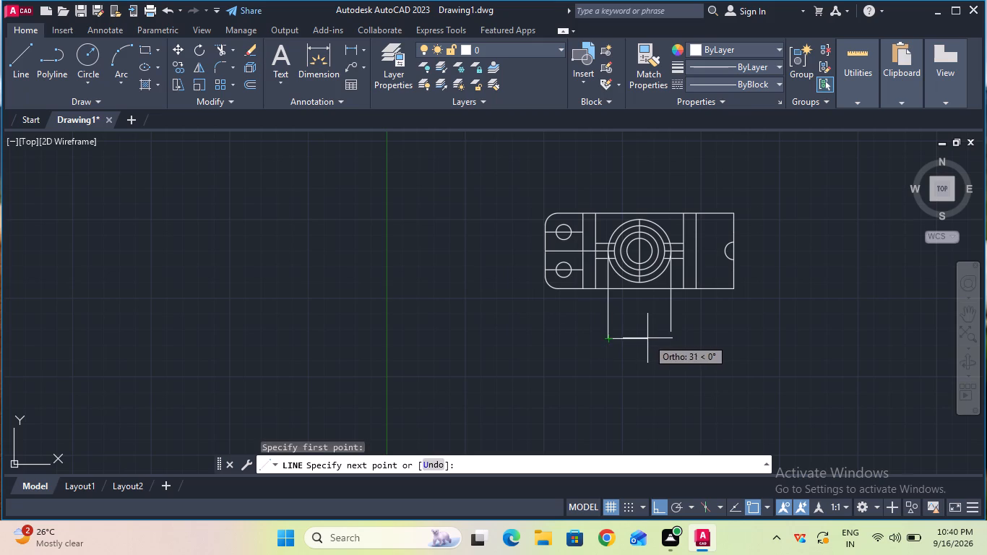
type("50")
key("Return")
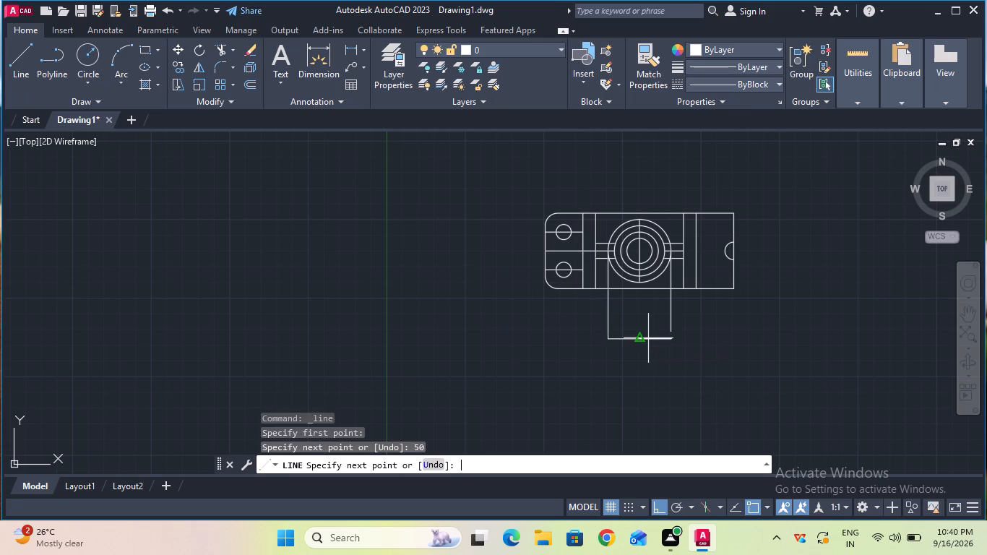
key("Escape")
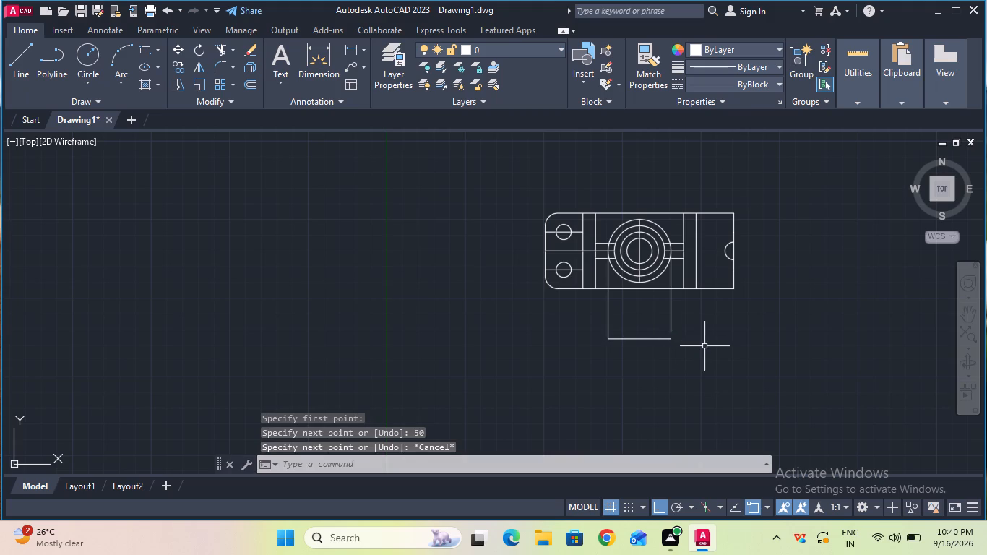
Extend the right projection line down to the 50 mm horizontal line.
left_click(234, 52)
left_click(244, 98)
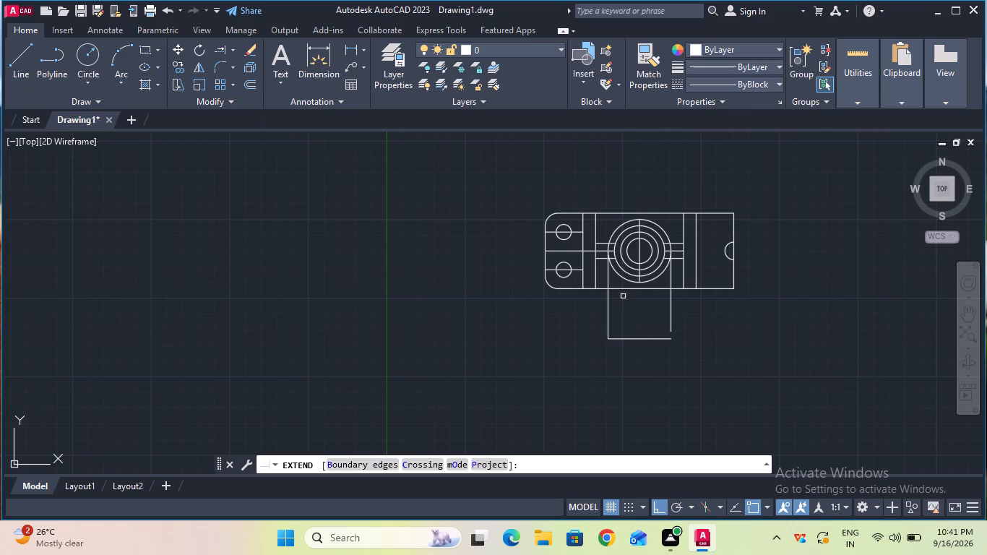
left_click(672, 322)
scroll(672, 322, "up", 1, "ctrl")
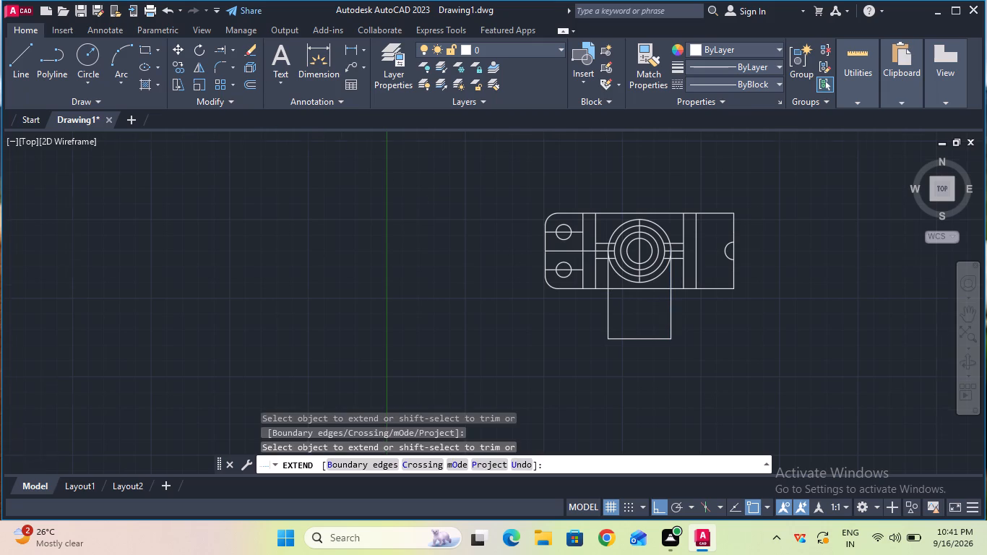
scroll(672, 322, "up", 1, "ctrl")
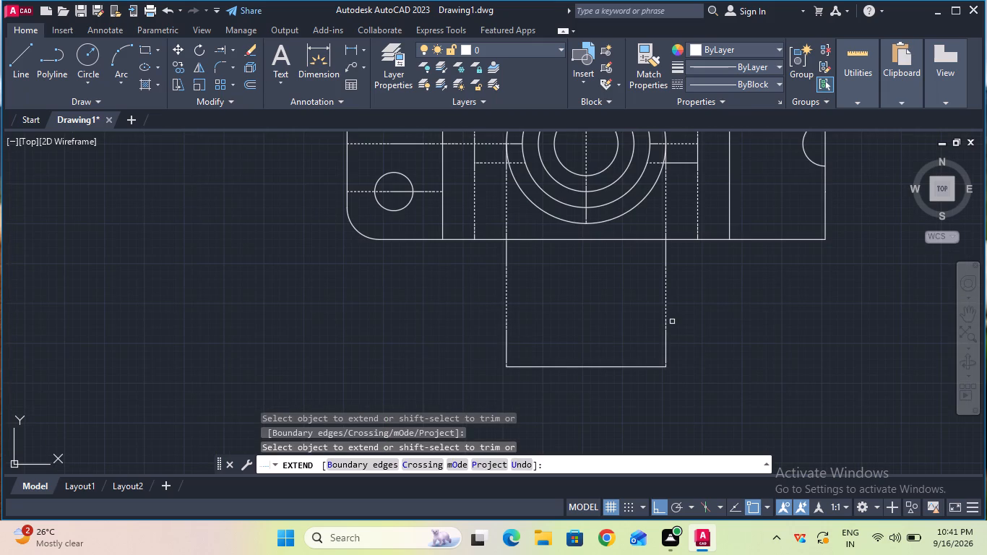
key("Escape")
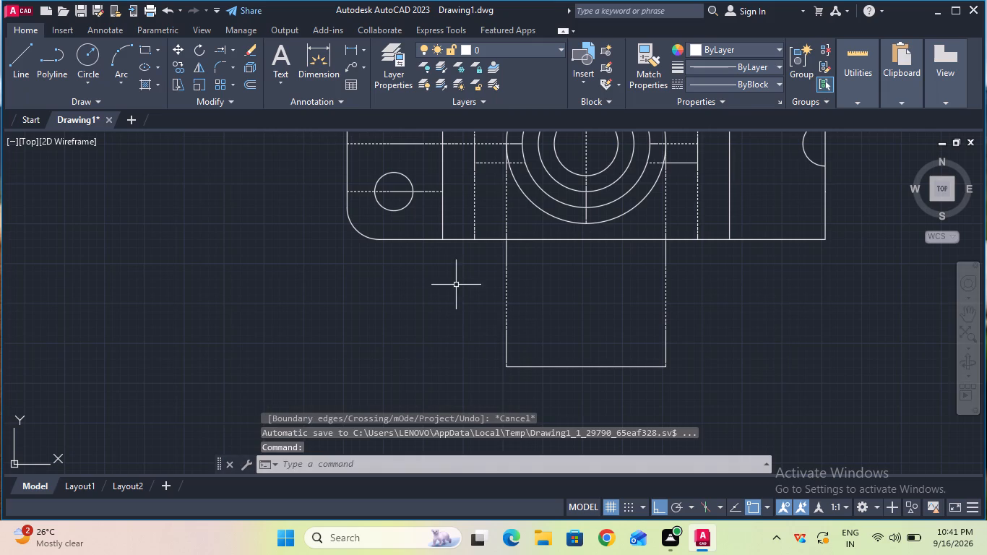
Erase the left and right vertical projection lines, keeping the horizontal line below the top view.
left_click(246, 56)
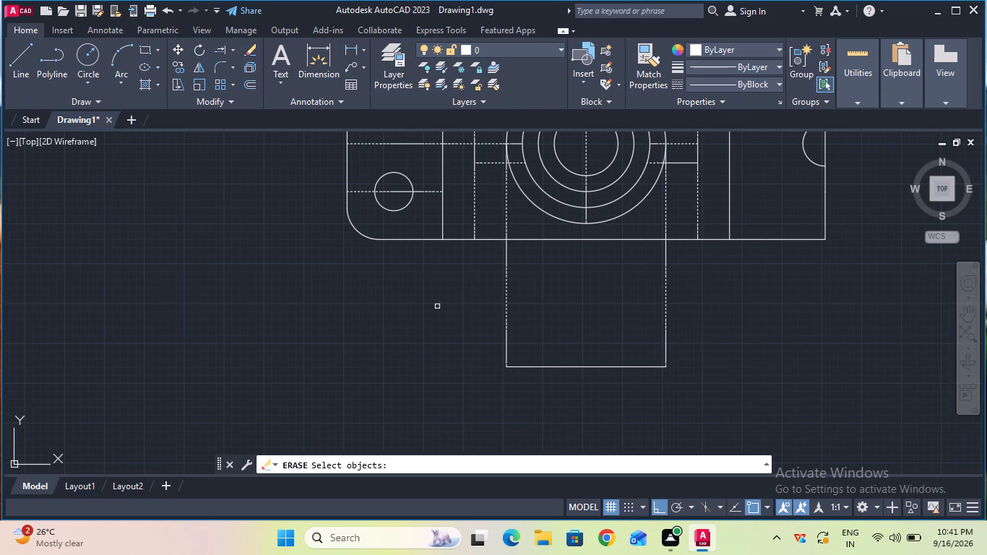
left_click(508, 324)
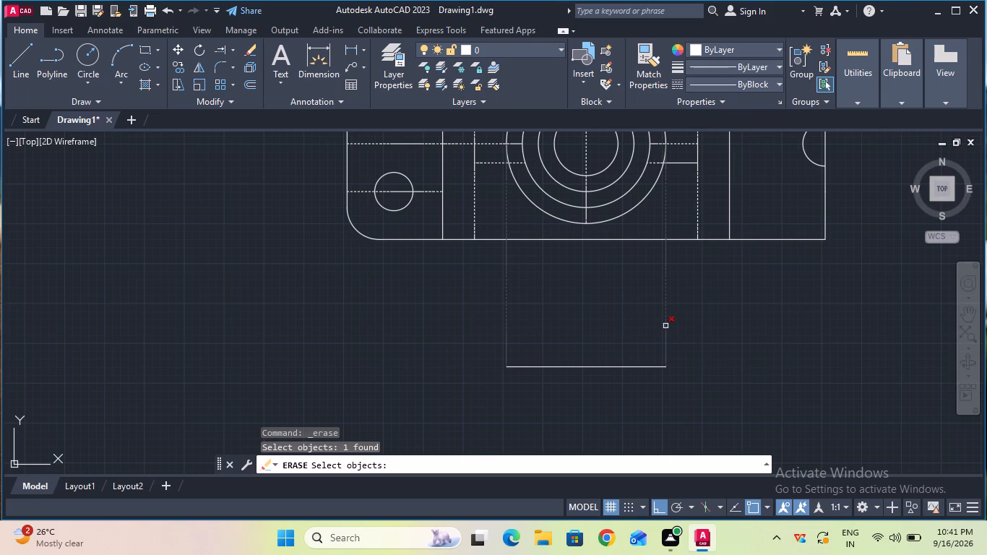
key("Return")
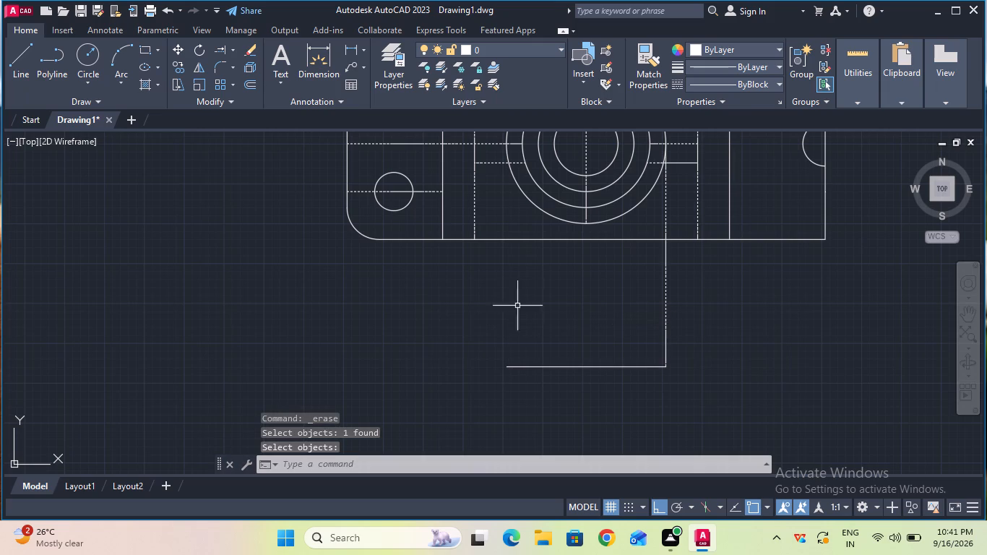
left_click(256, 51)
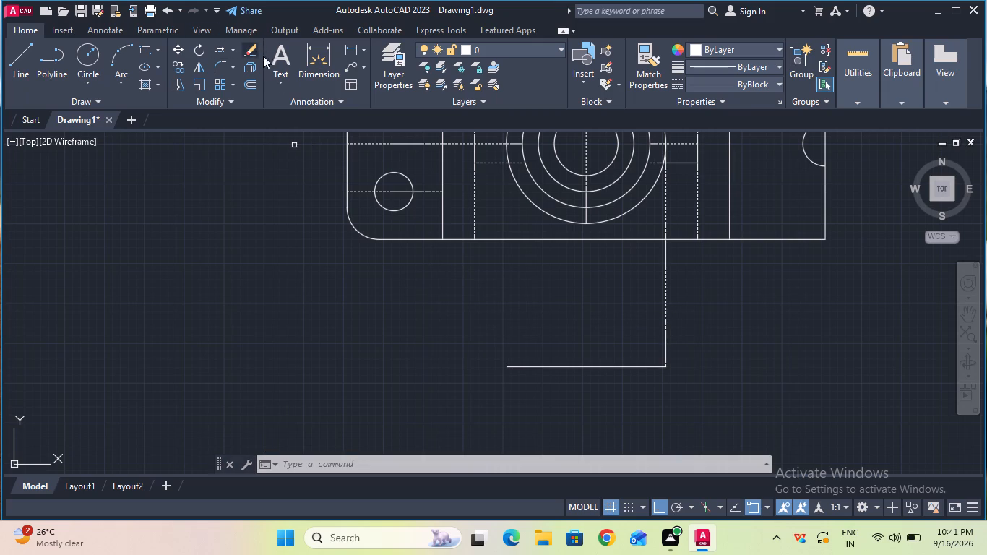
left_click(666, 332)
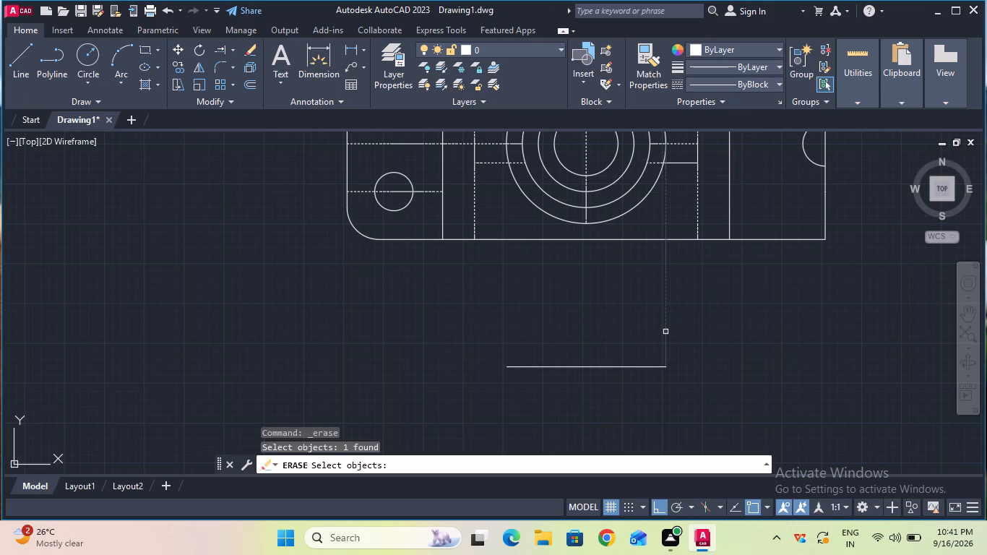
key("Return")
Draw a 35 mm vertical line downward from each end of the 50 mm horizontal line.
scroll(665, 332, "down", 1, "ctrl")
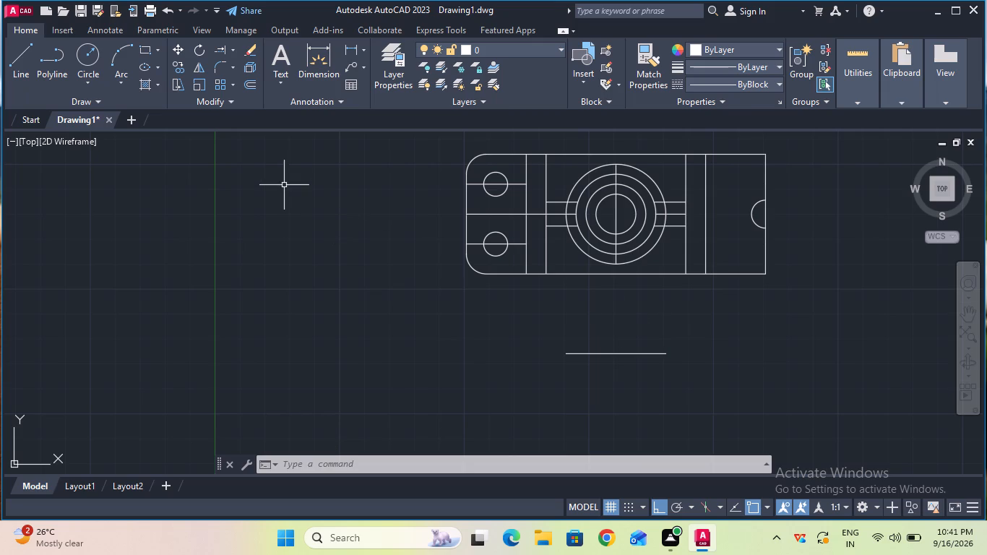
left_click(30, 66)
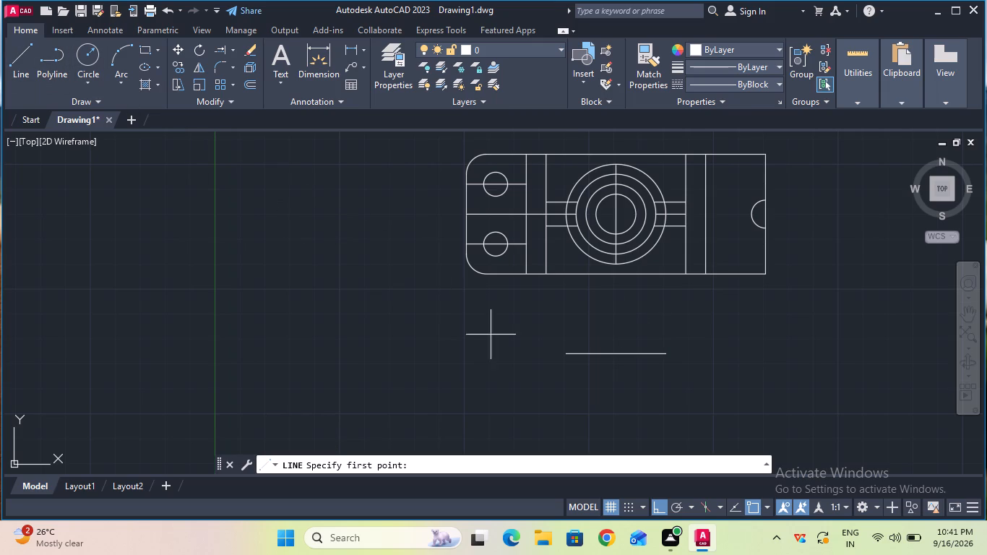
left_click(567, 358)
type("35")
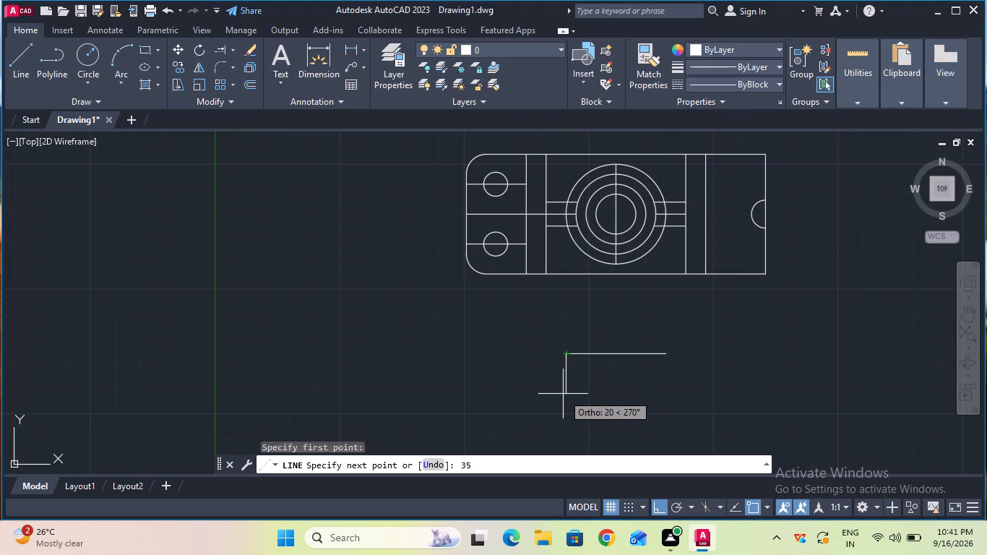
key("Return")
key("Escape")
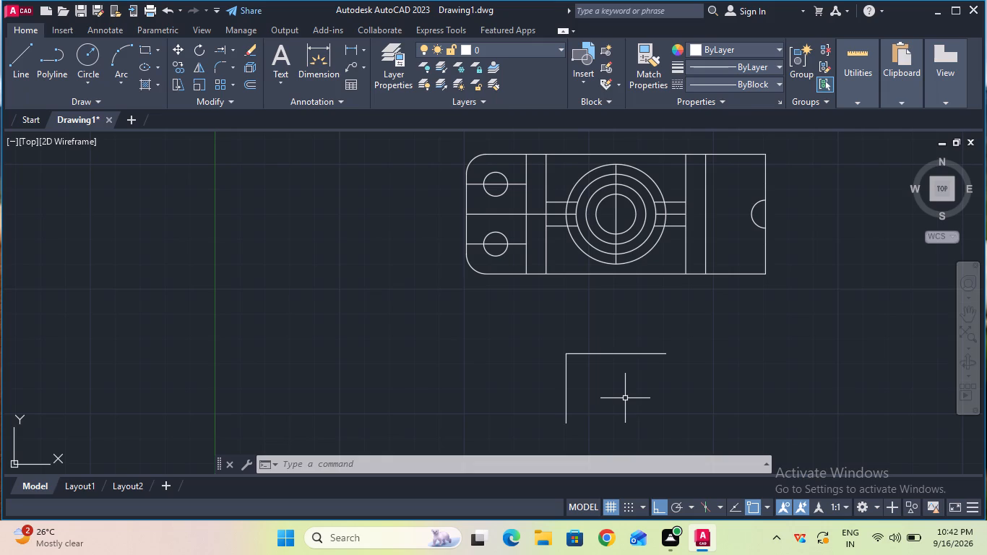
left_click(30, 67)
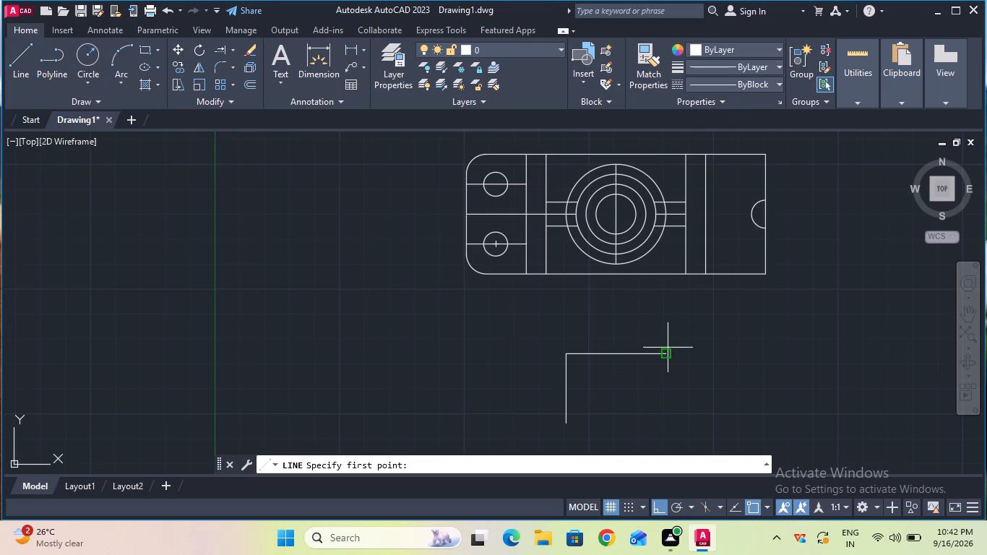
left_click(667, 350)
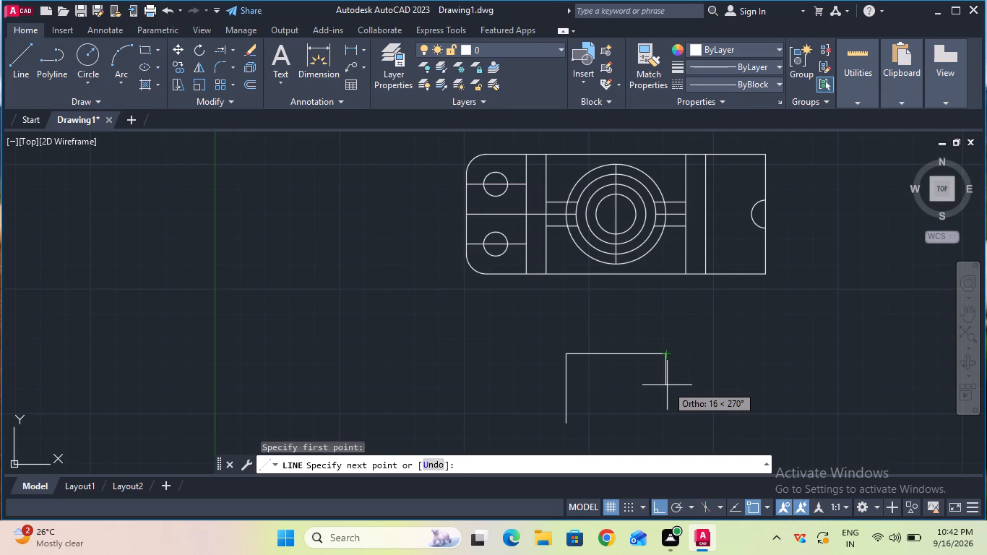
type("35")
key("Return")
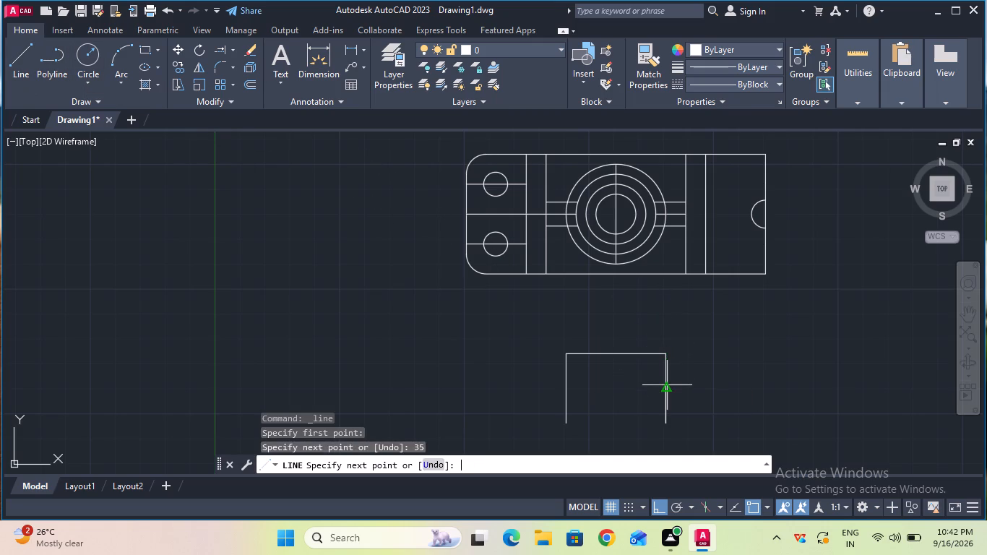
key("Escape")
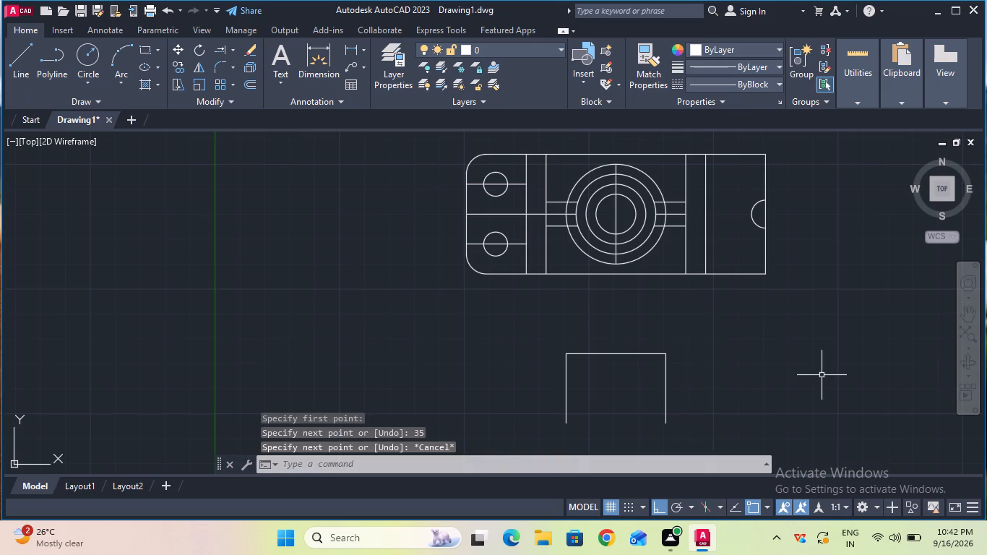
Add a centerline between the two 35 mm vertical side lines of the front view's central boss.
left_click(969, 322)
left_click_drag(842, 378, 837, 343)
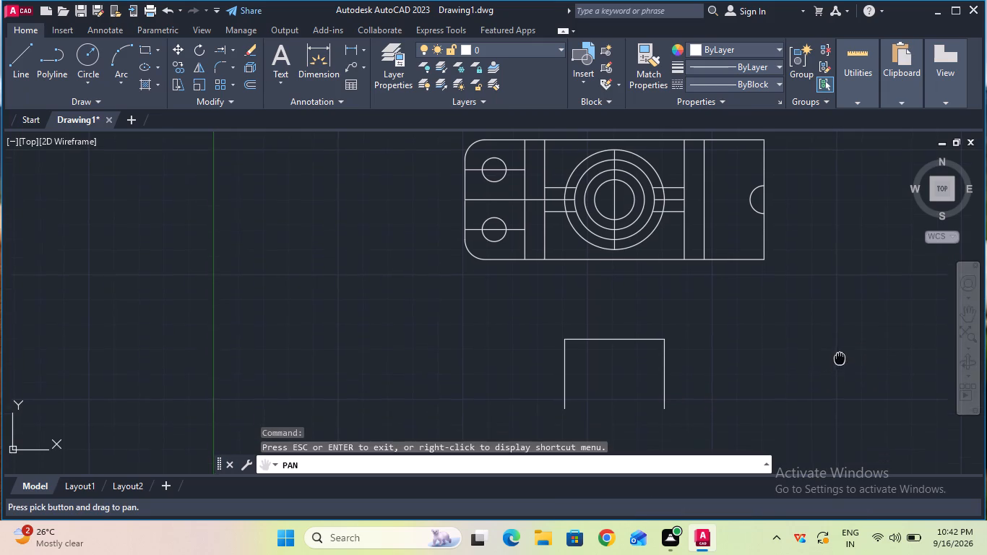
left_click_drag(837, 343, 840, 267)
key("Escape")
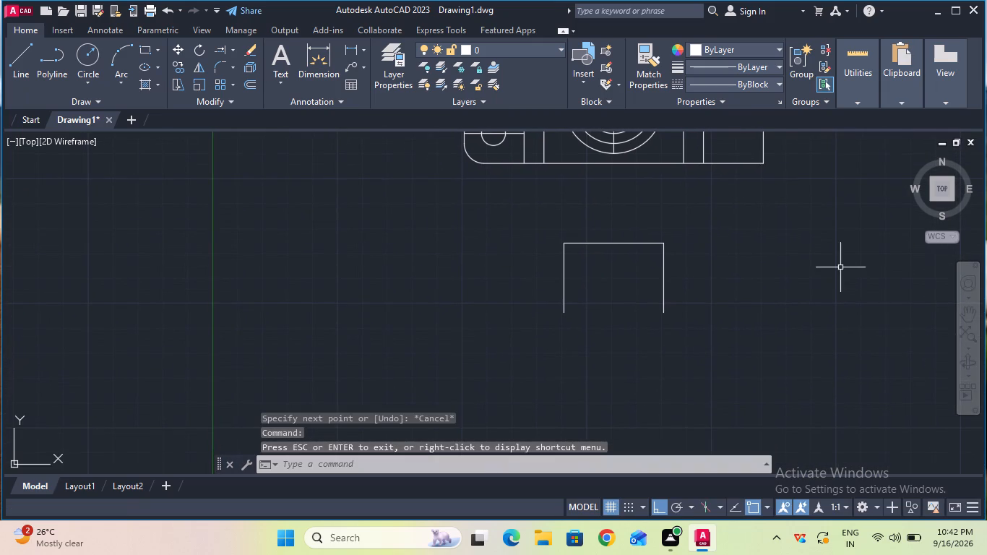
type("cl")
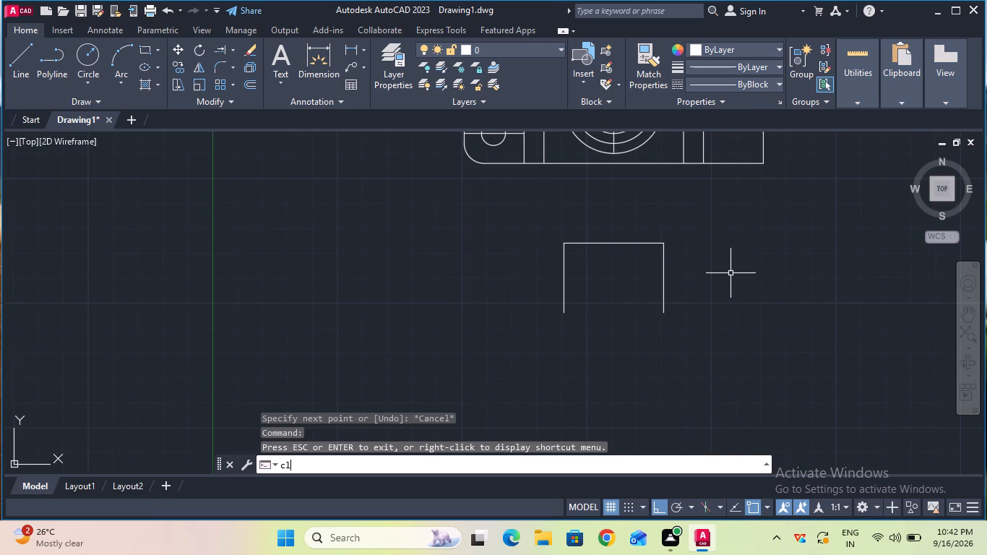
key("Return")
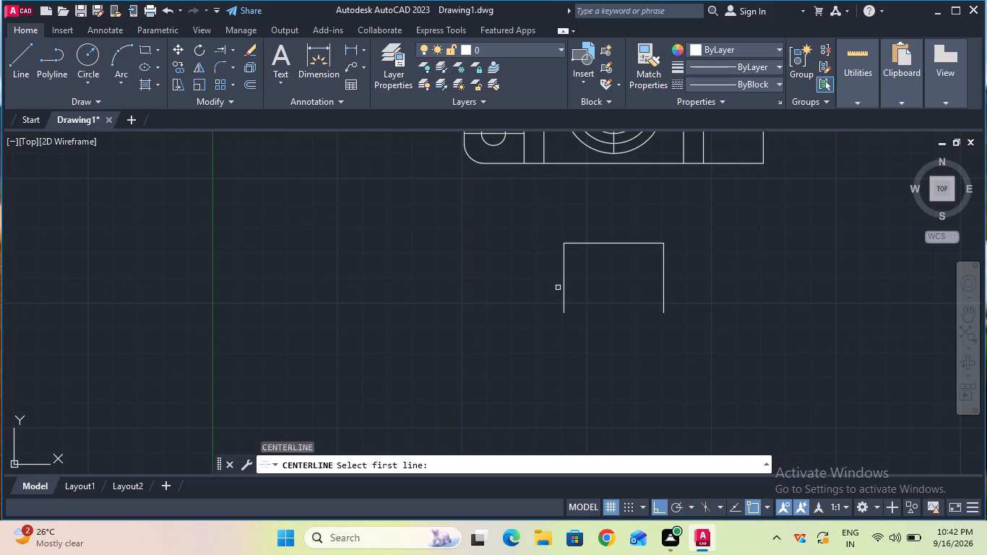
left_click(563, 288)
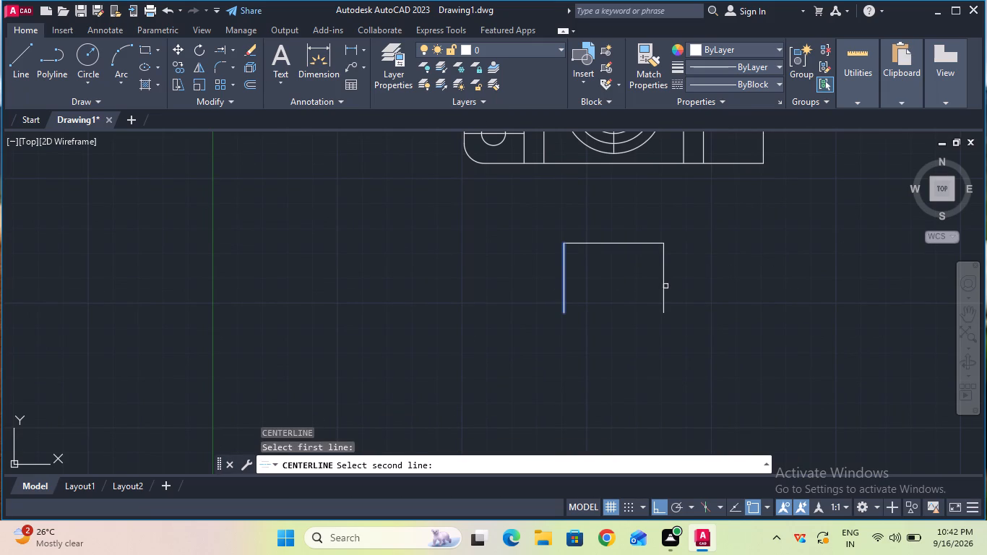
left_click(665, 286)
scroll(639, 285, "up", 1, "ctrl")
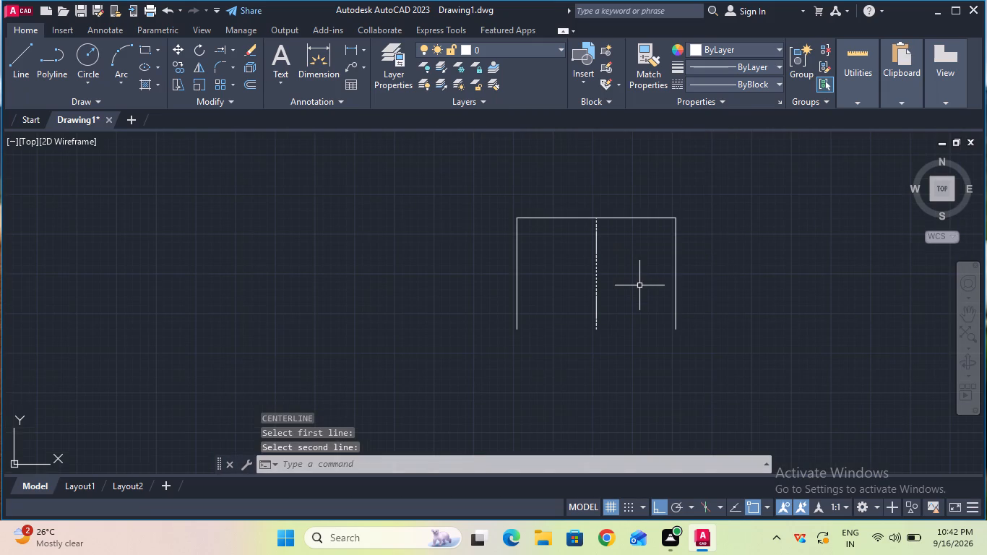
scroll(639, 285, "up", 1, "ctrl")
scroll(639, 285, "down", 2, "ctrl")
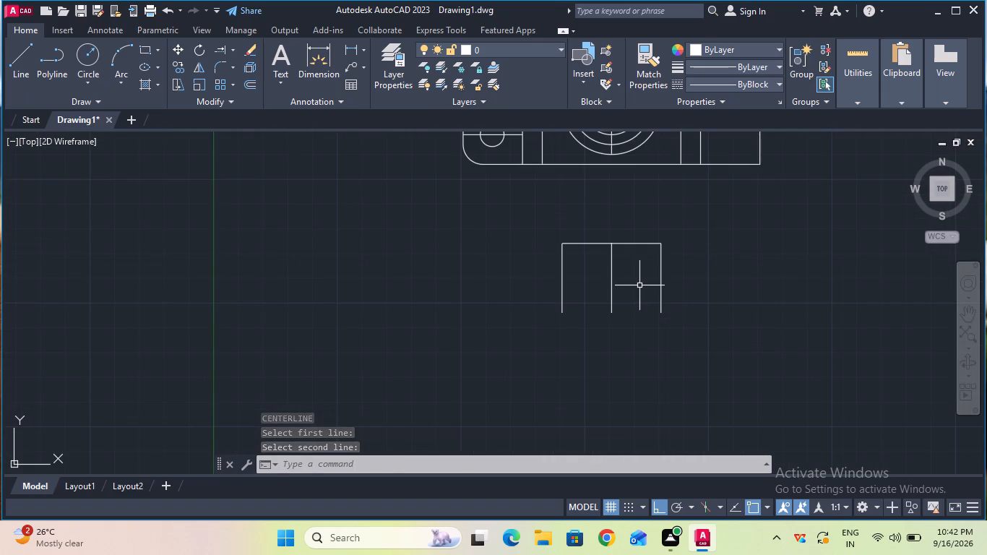
key("Escape")
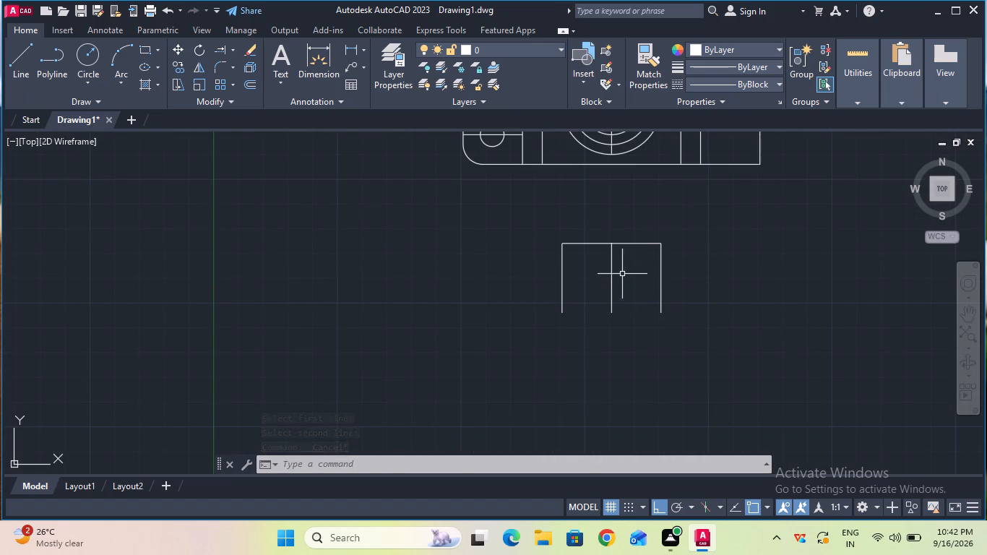
scroll(612, 233, "up", 2, "ctrl")
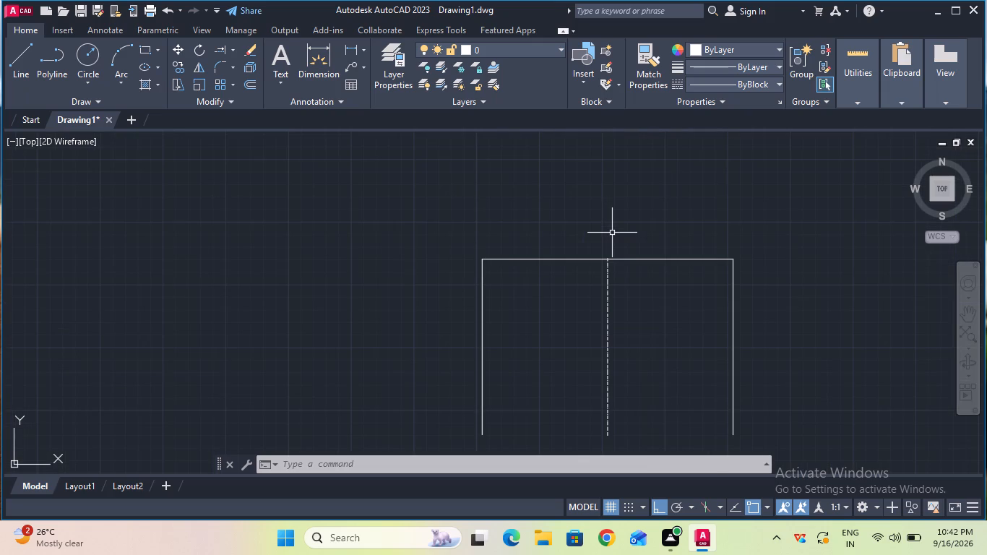
scroll(612, 233, "down", 1, "ctrl")
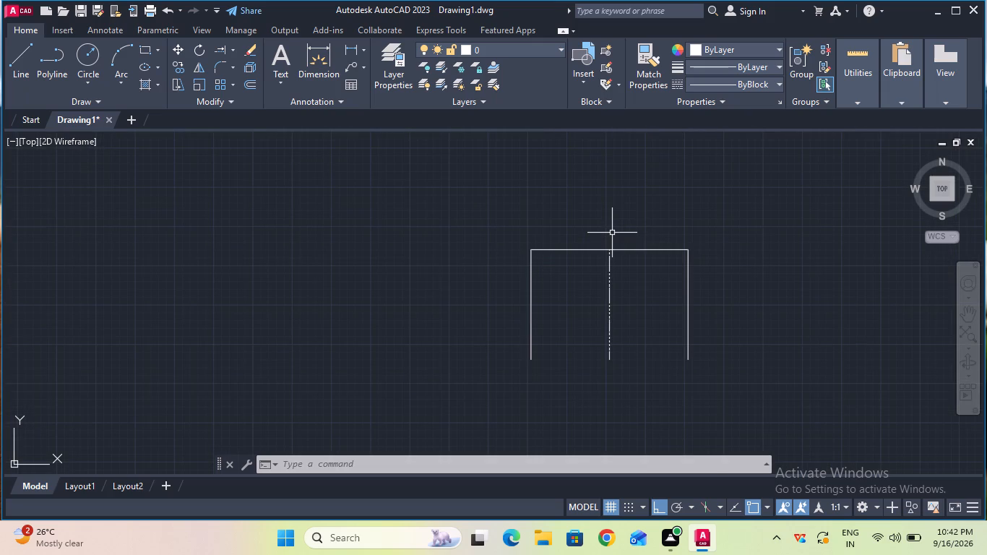
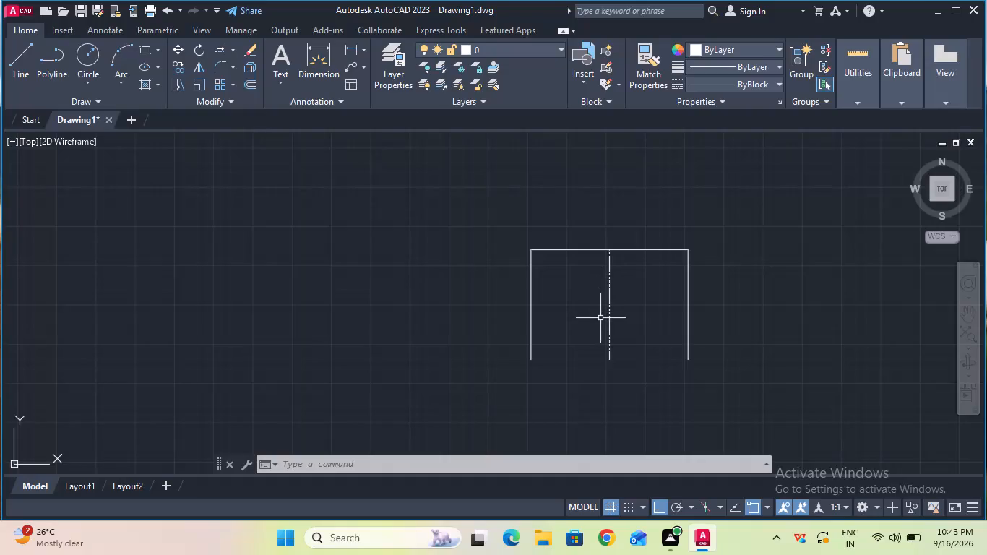
Place a 21 mm vertical linear dimension down the boss's right side line, starting from its upper right corner.
scroll(600, 318, "down", 2, "ctrl")
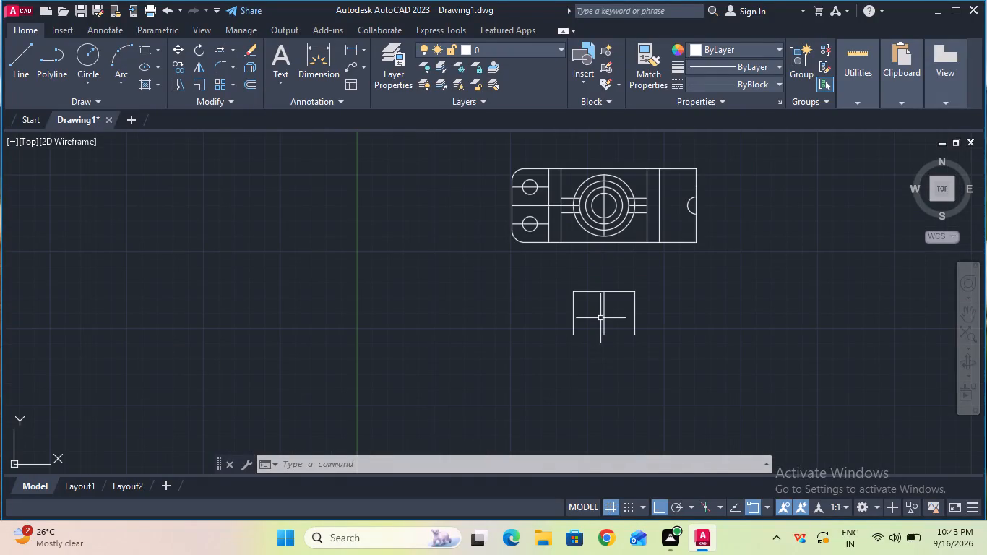
scroll(600, 318, "up", 1, "ctrl")
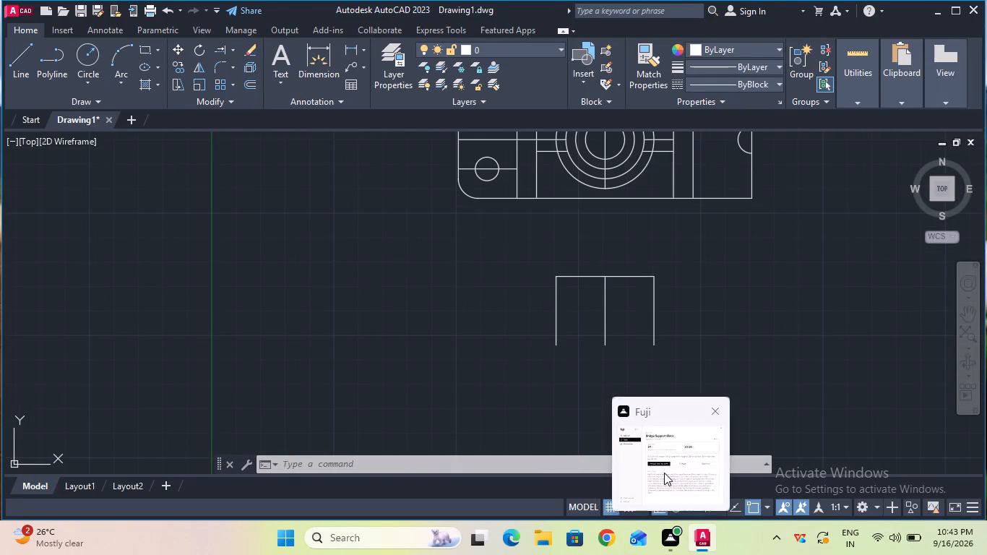
left_click(731, 530)
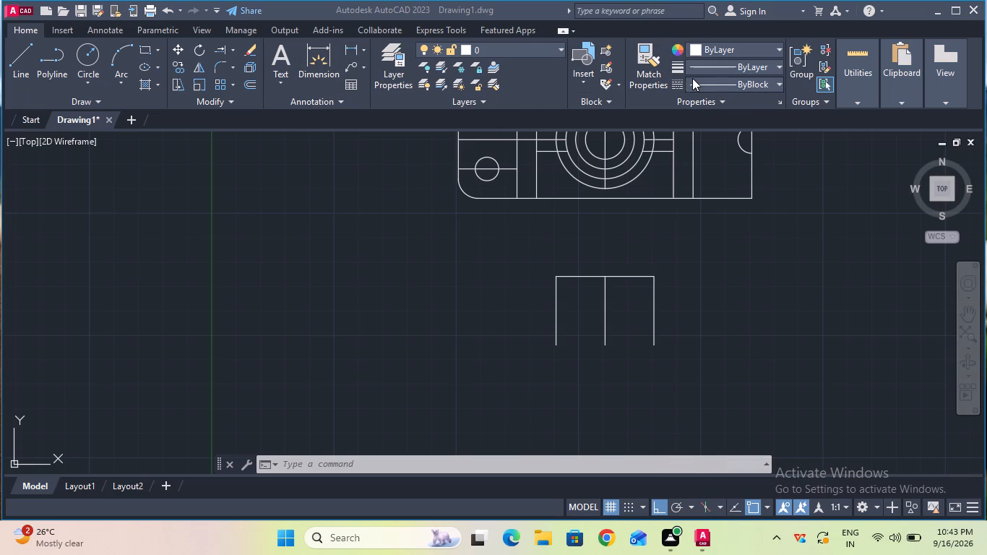
left_click(354, 48)
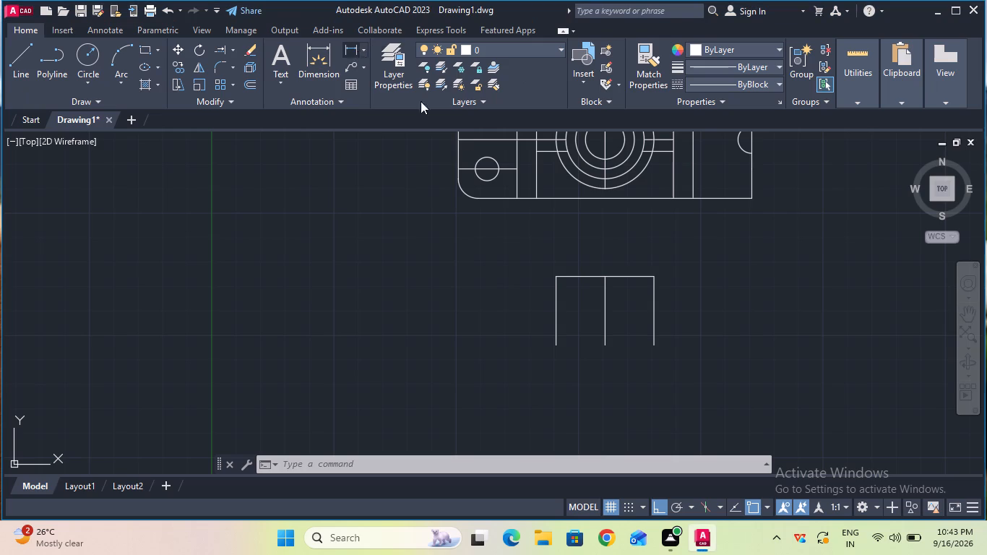
left_click(354, 49)
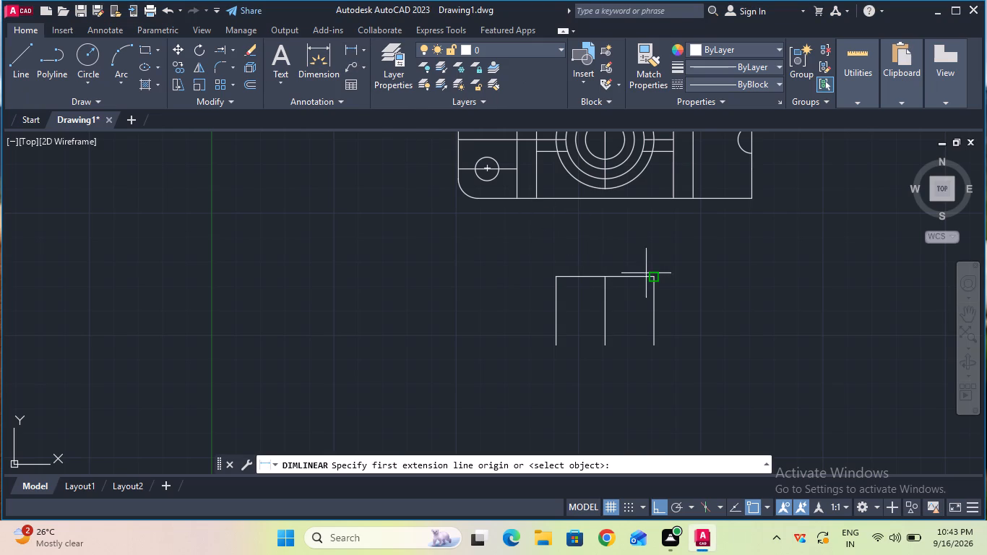
left_click(652, 277)
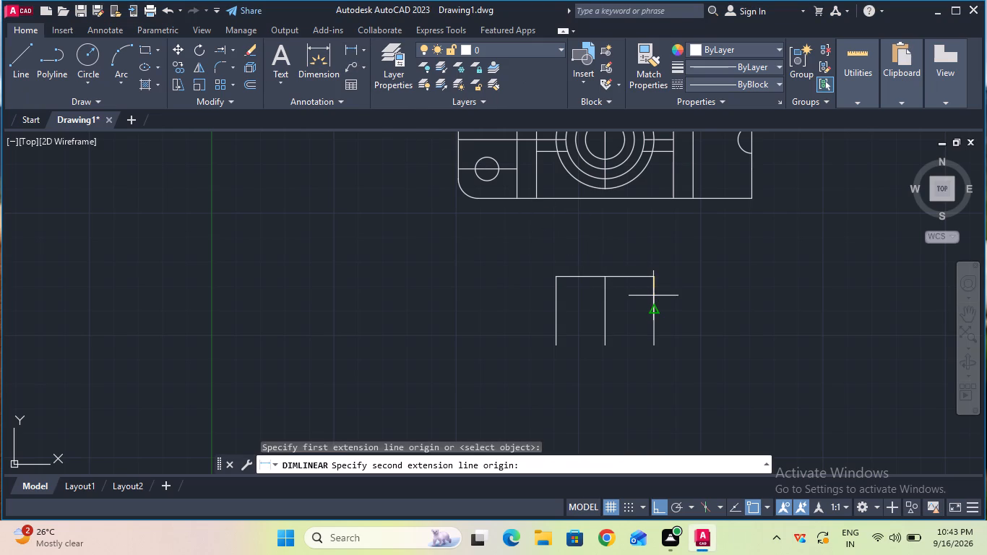
type("21")
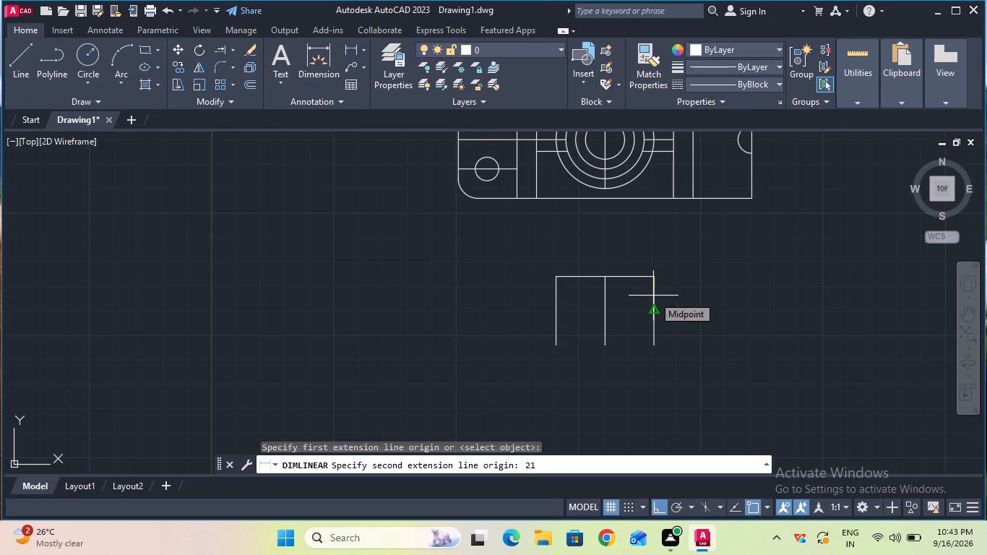
key("Return")
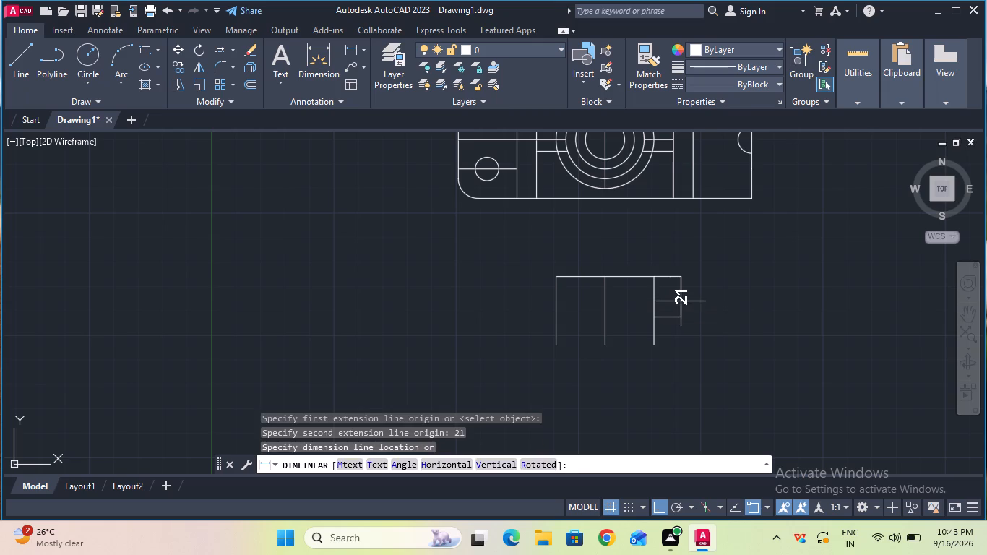
left_click(681, 301)
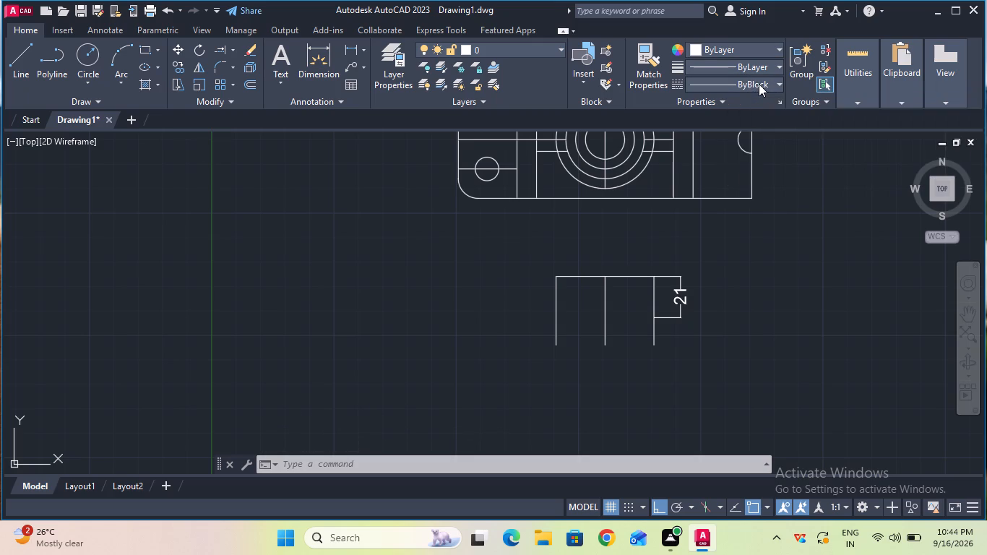
Draw a horizontal CENTER2 line from the 21 mm dimension's lower extension line across the boss's vertical centerline.
left_click(759, 84)
left_click(757, 134)
left_click(732, 83)
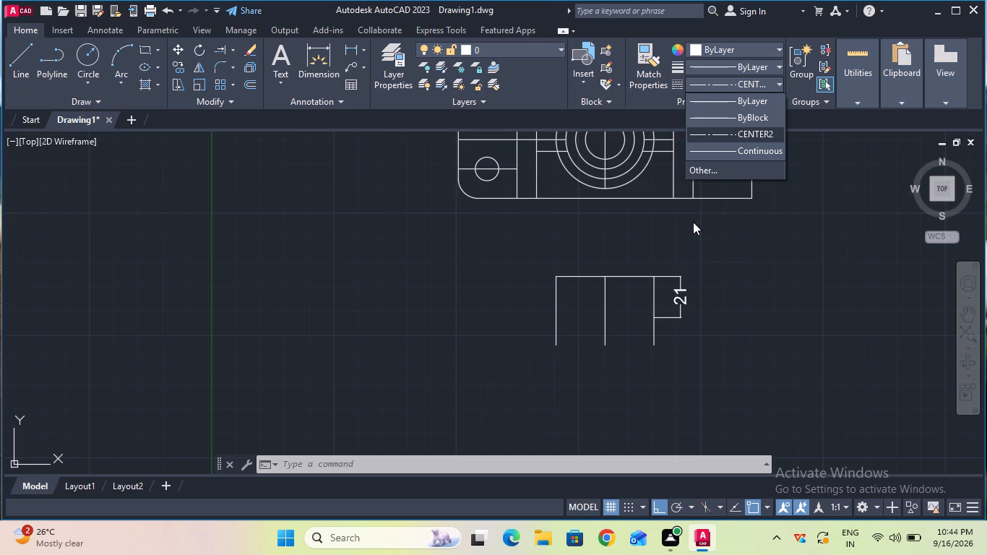
left_click(731, 138)
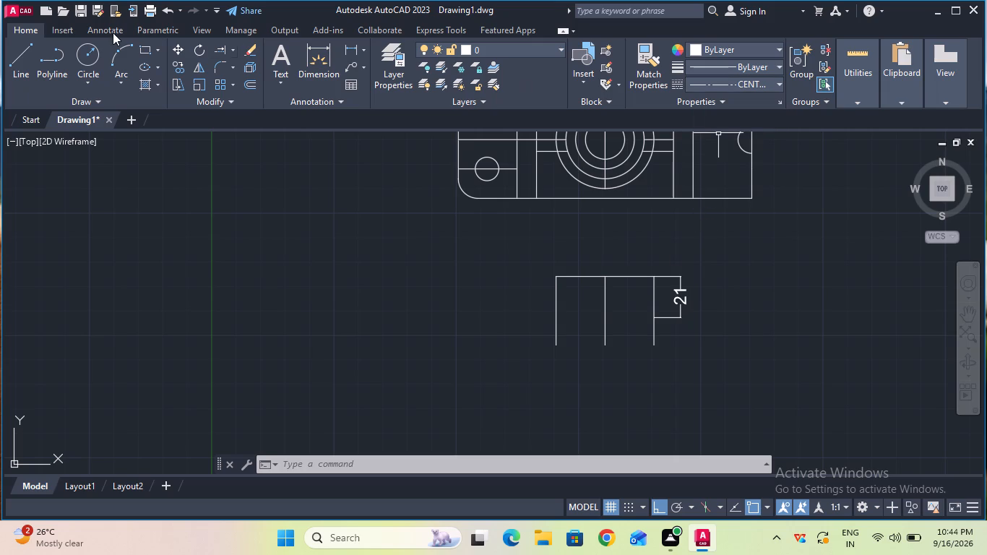
left_click(28, 71)
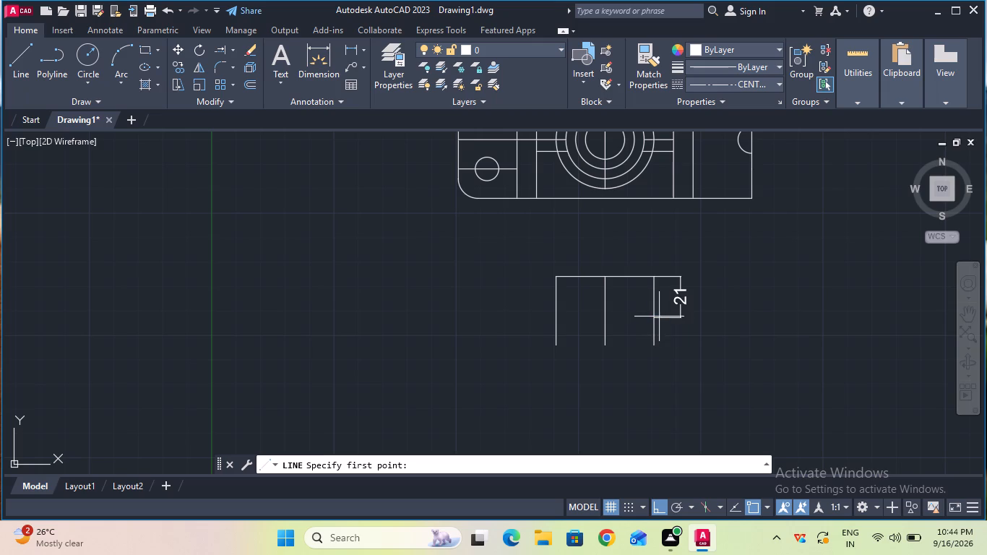
left_click(671, 318)
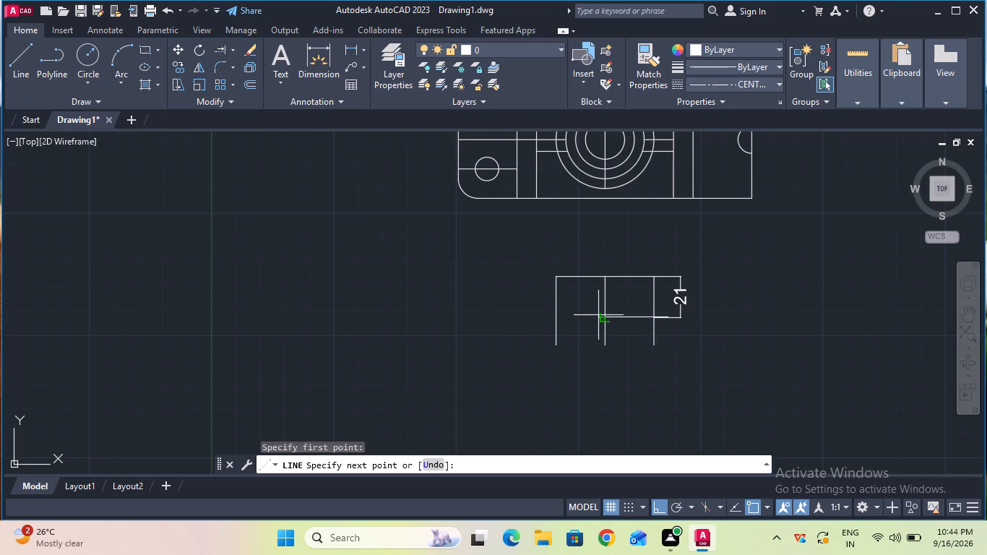
left_click(592, 315)
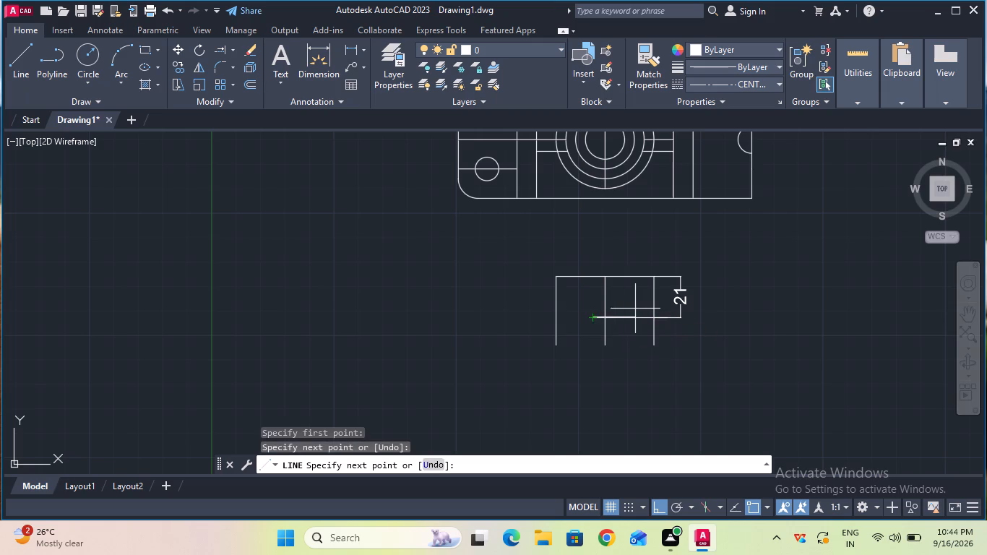
key("Escape")
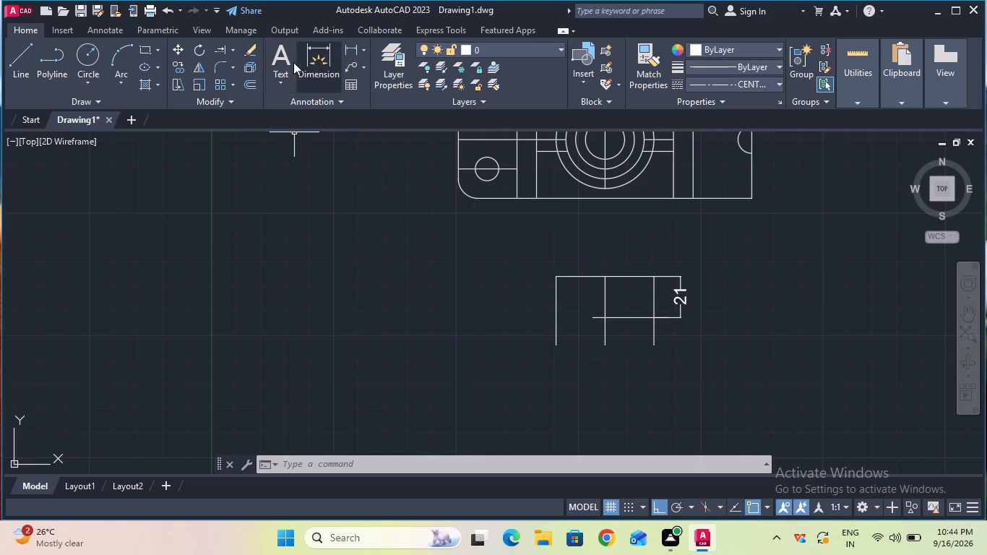
Erase the 21 mm dimension beside the front view's boss.
left_click(254, 48)
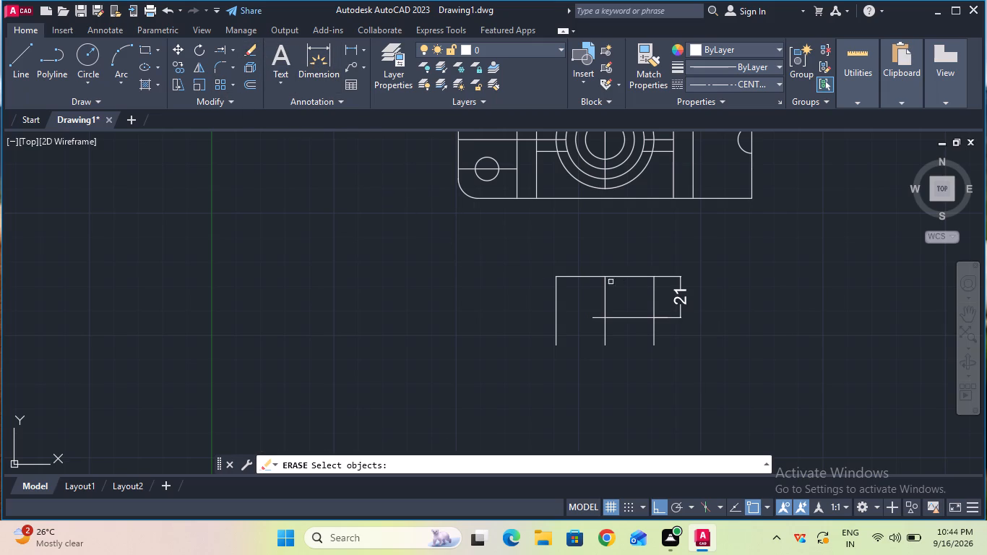
left_click(679, 303)
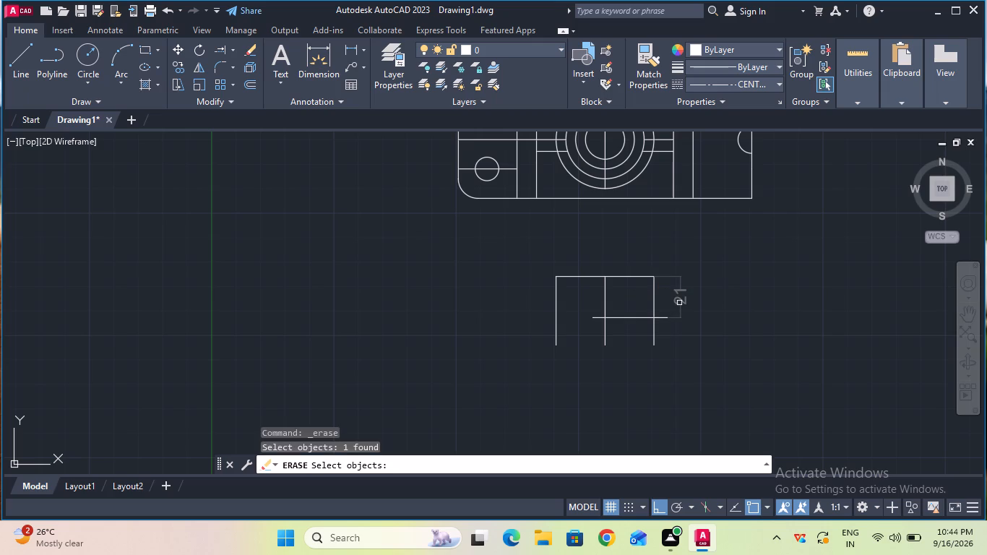
key("Return")
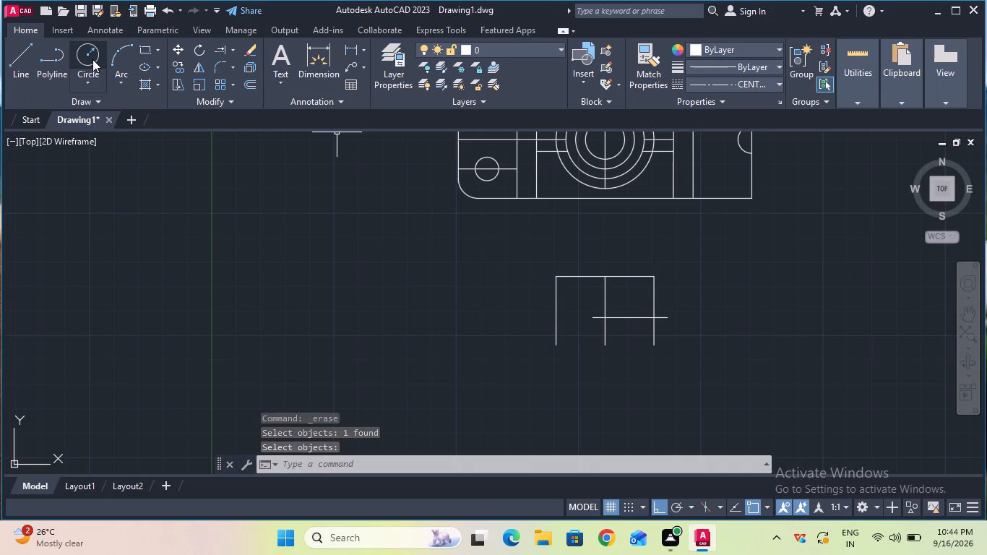
Draw a 5 mm radius circle with the ByBlock linetype, centred where the boss's horizontal and vertical centerlines cross.
left_click(702, 79)
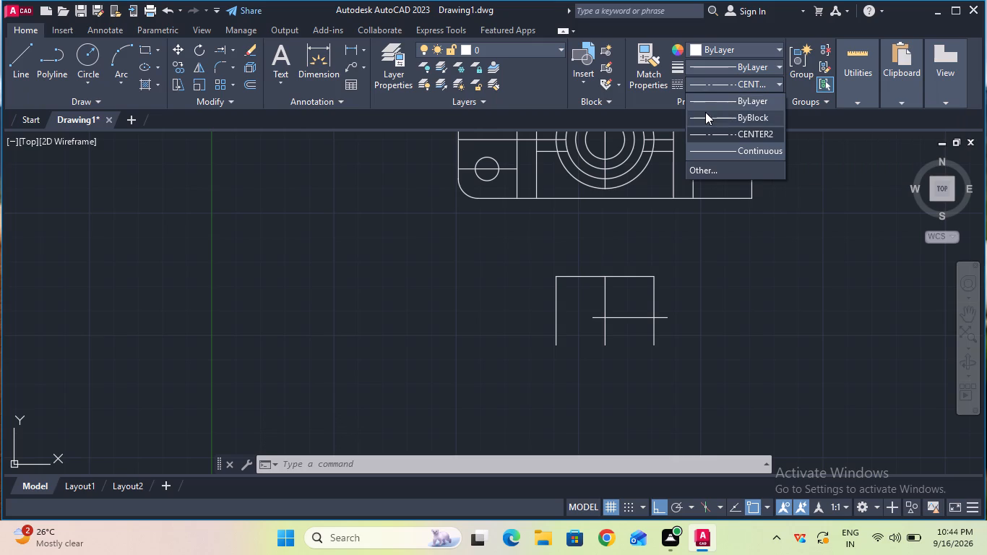
left_click(707, 115)
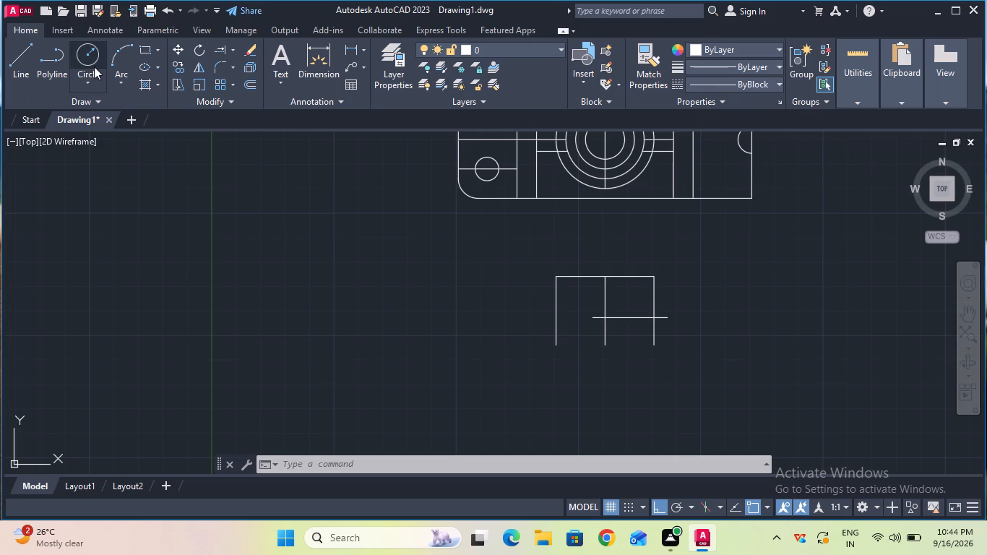
left_click(93, 65)
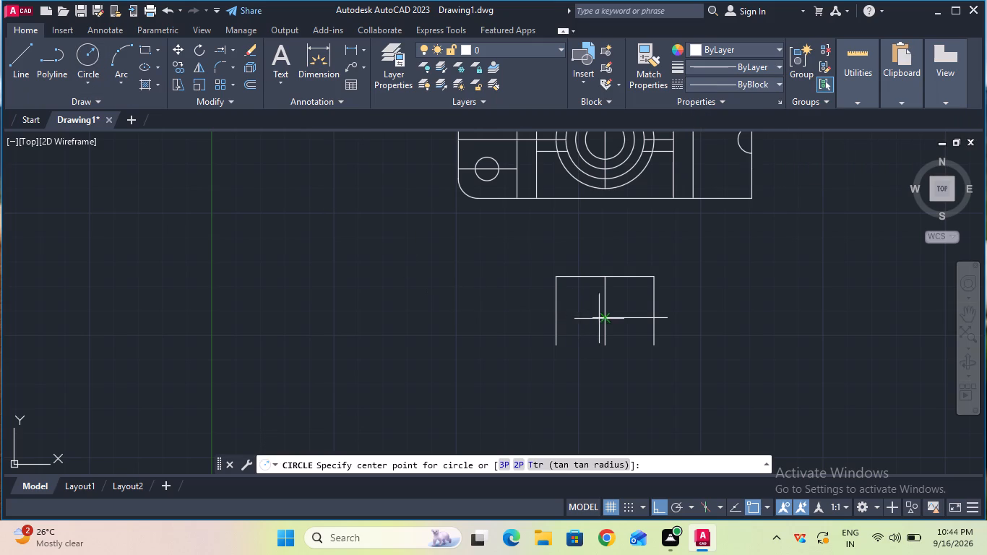
left_click(608, 320)
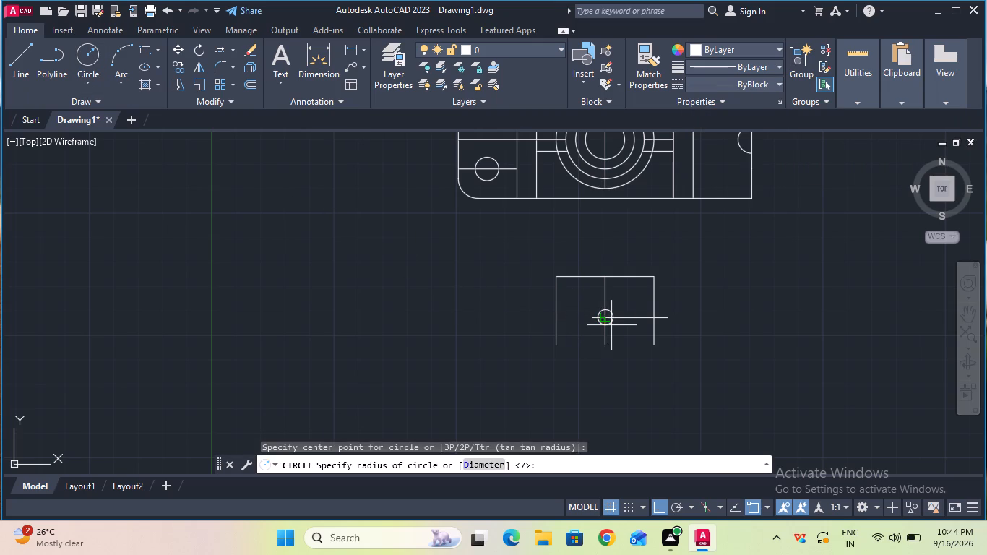
key("5")
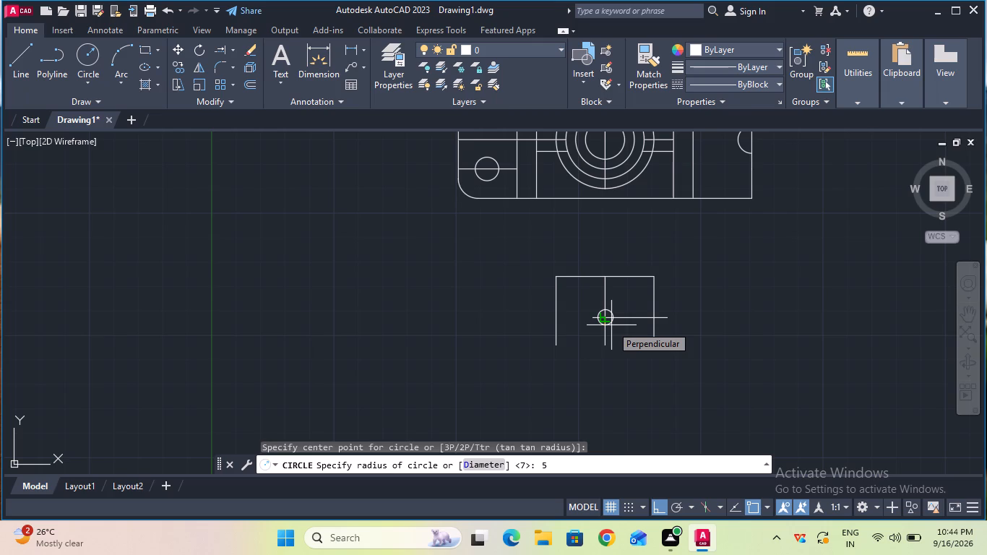
key("Return")
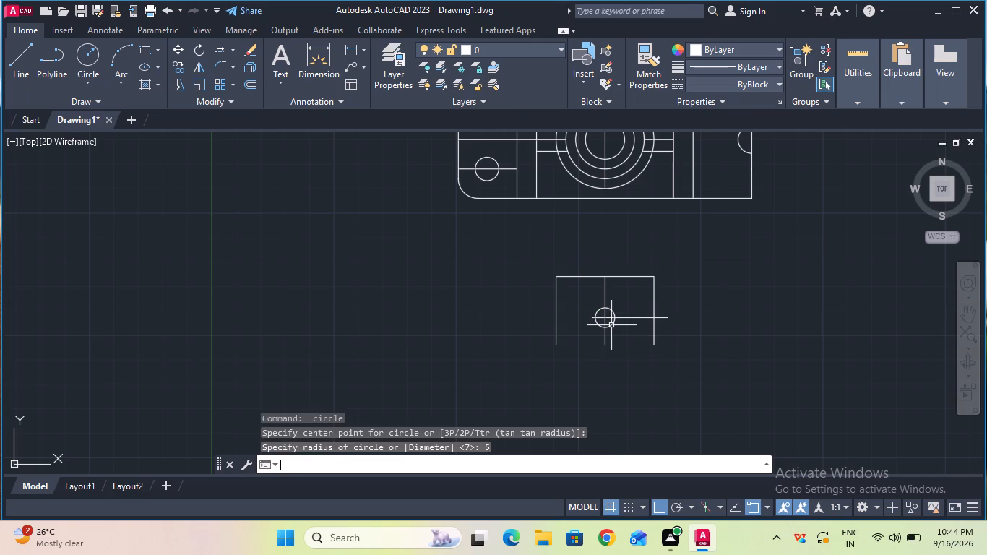
Erase the horizontal centerline through the 5 mm radius circle.
left_click(247, 45)
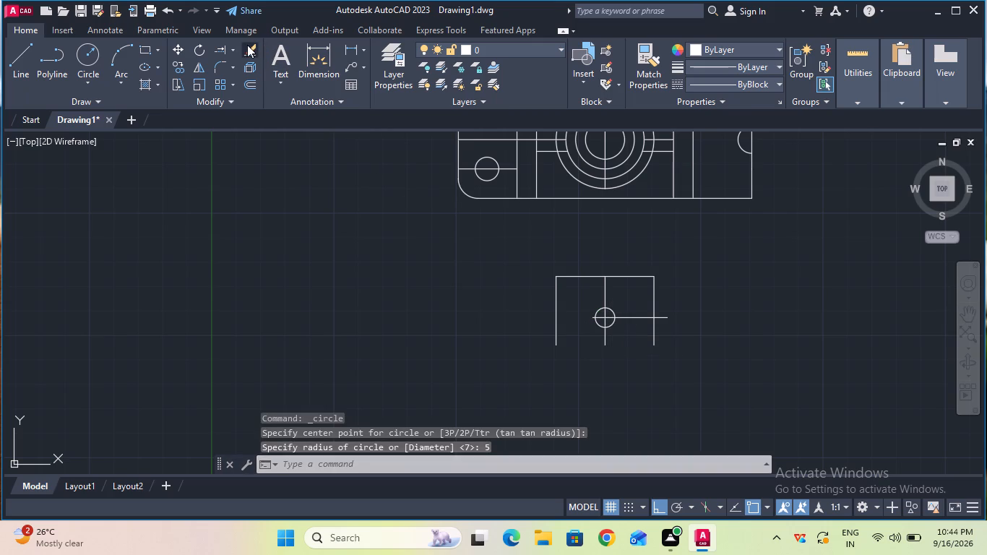
left_click(630, 318)
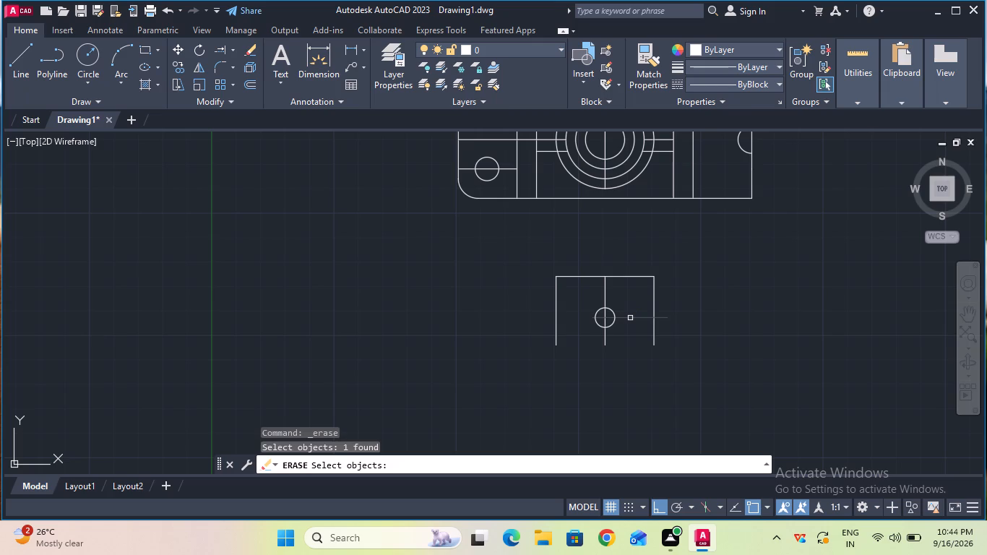
key("Return")
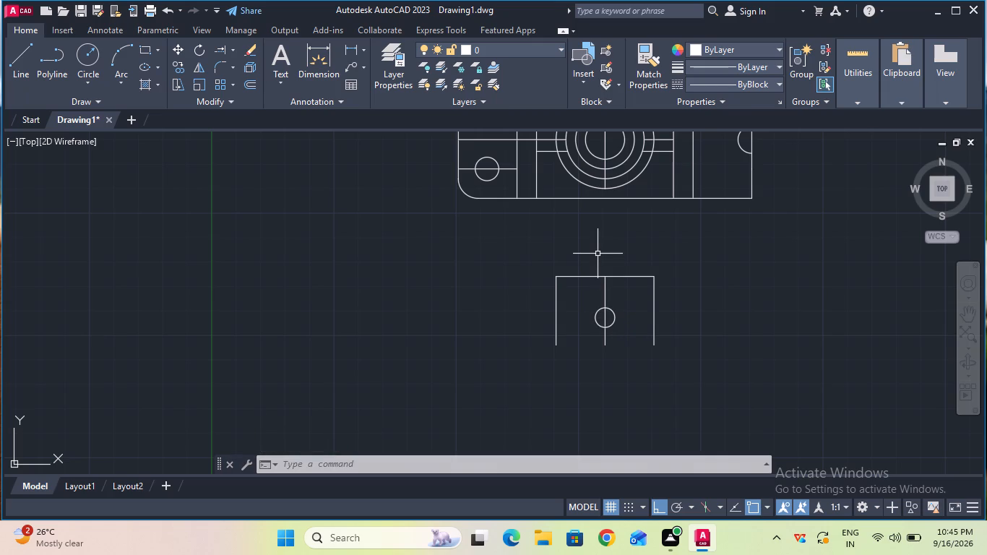
Draw a vertical CENTER2 projection line from the left quadrant of the top view's second-largest circle down to the boss's top edge.
scroll(598, 253, "down", 1, "ctrl")
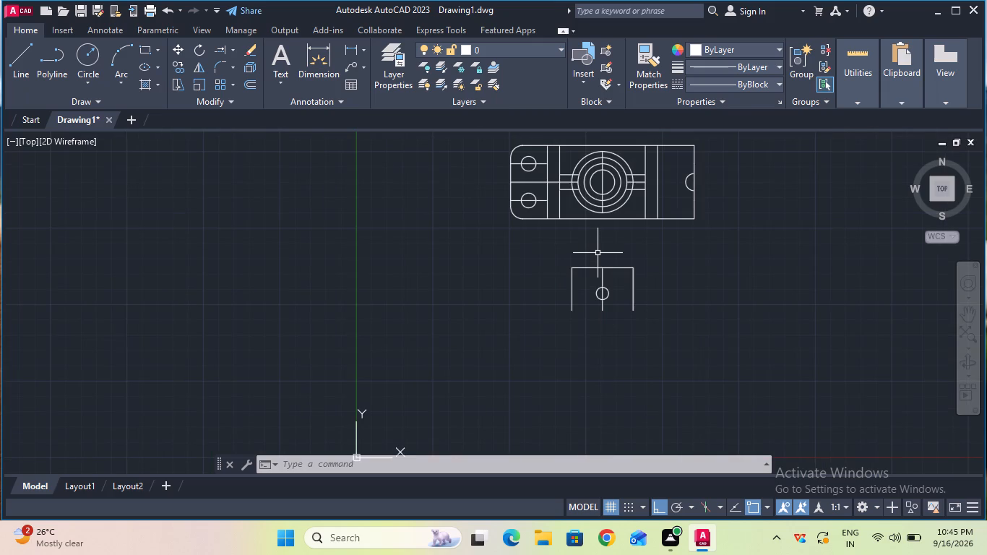
scroll(598, 253, "up", 1, "ctrl")
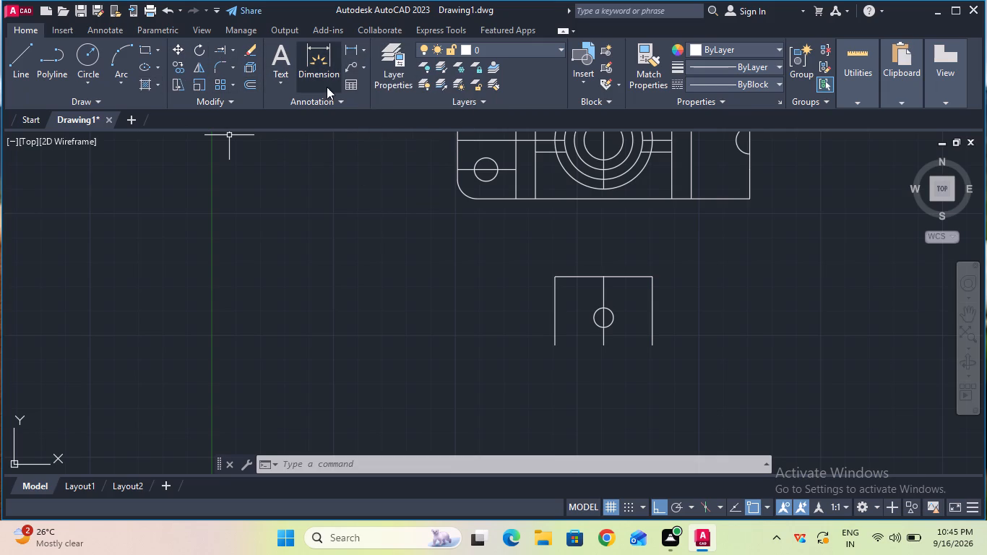
left_click(706, 90)
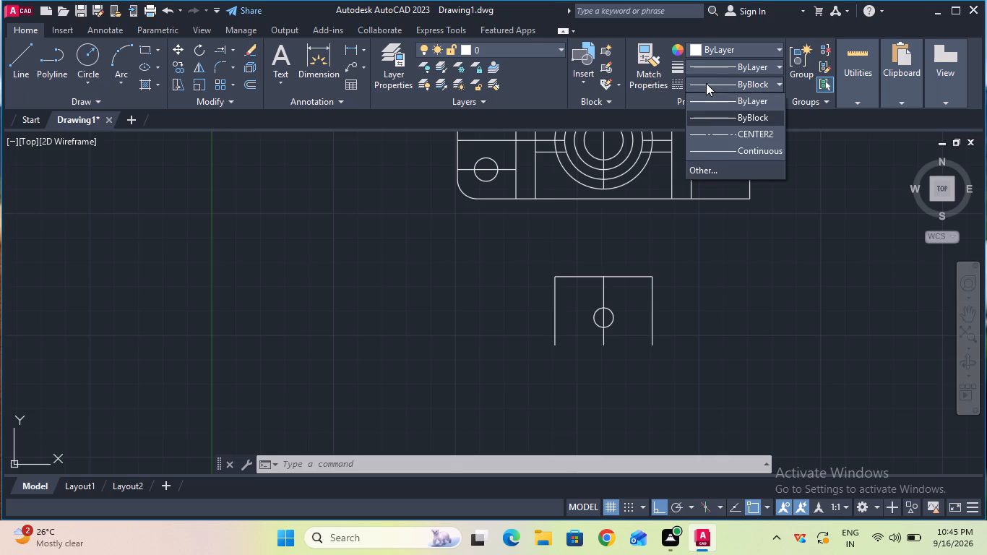
left_click(702, 139)
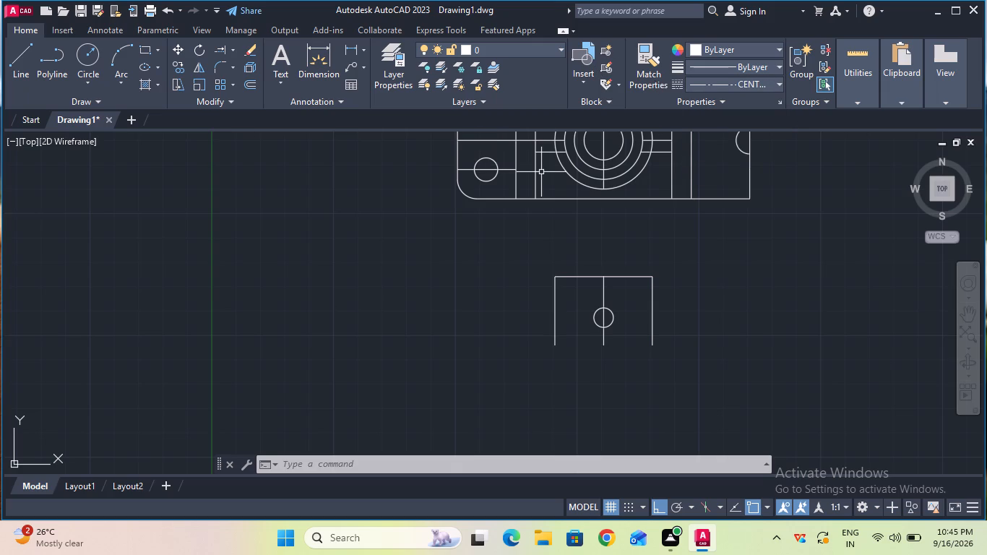
scroll(541, 172, "down", 1, "ctrl")
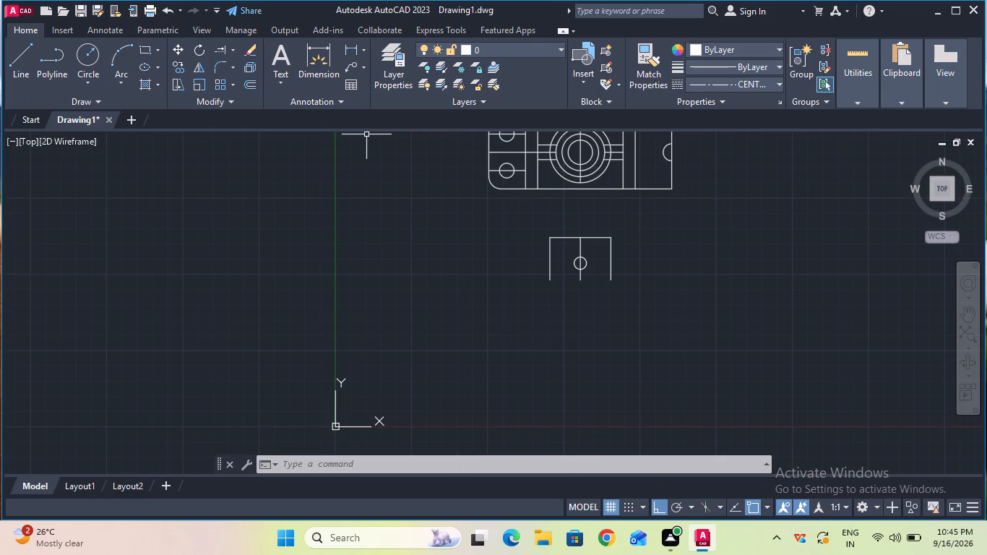
left_click(24, 63)
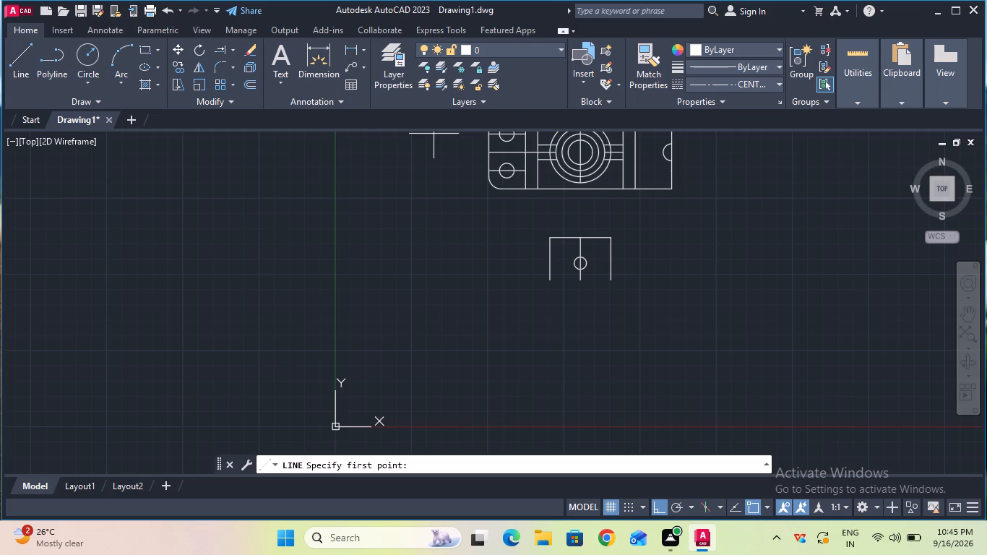
left_click(557, 153)
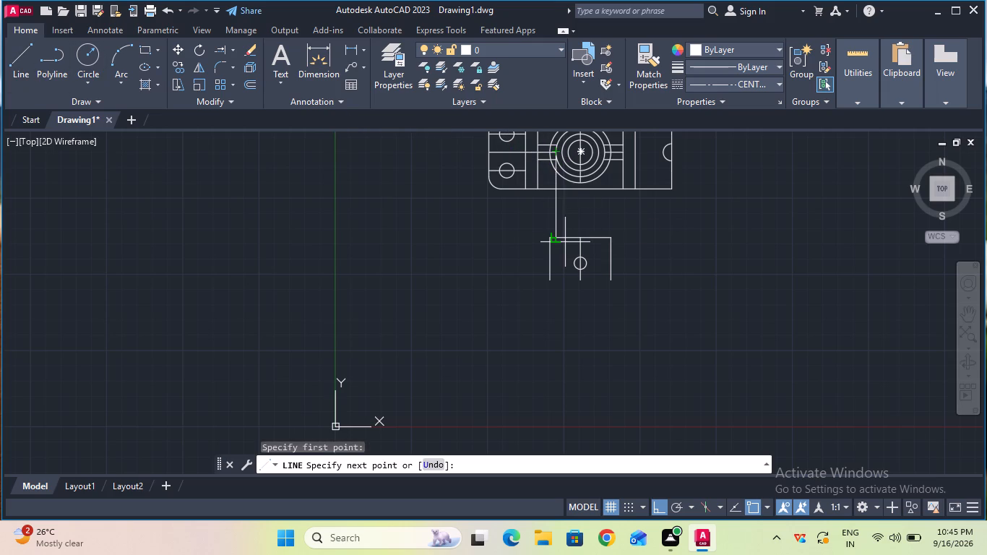
left_click(559, 237)
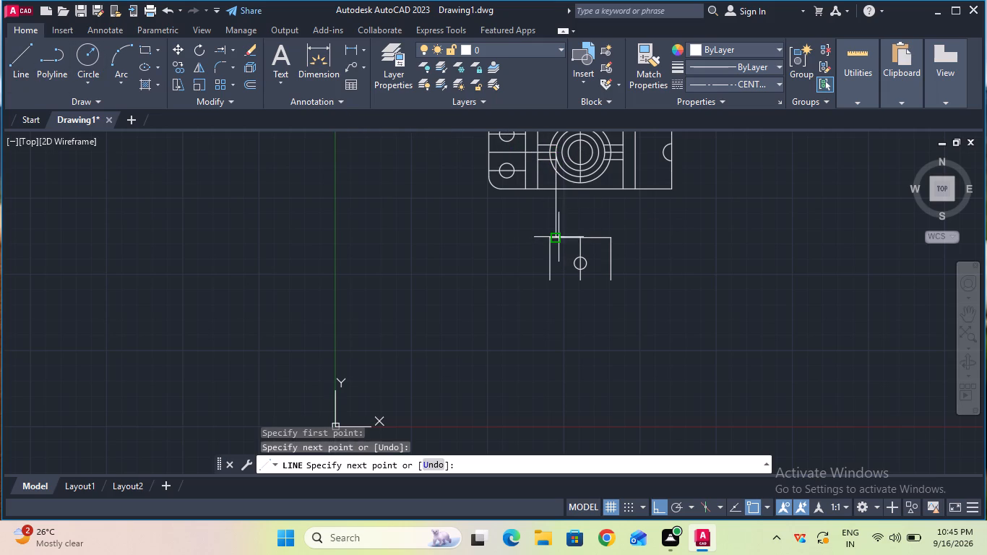
key("Escape")
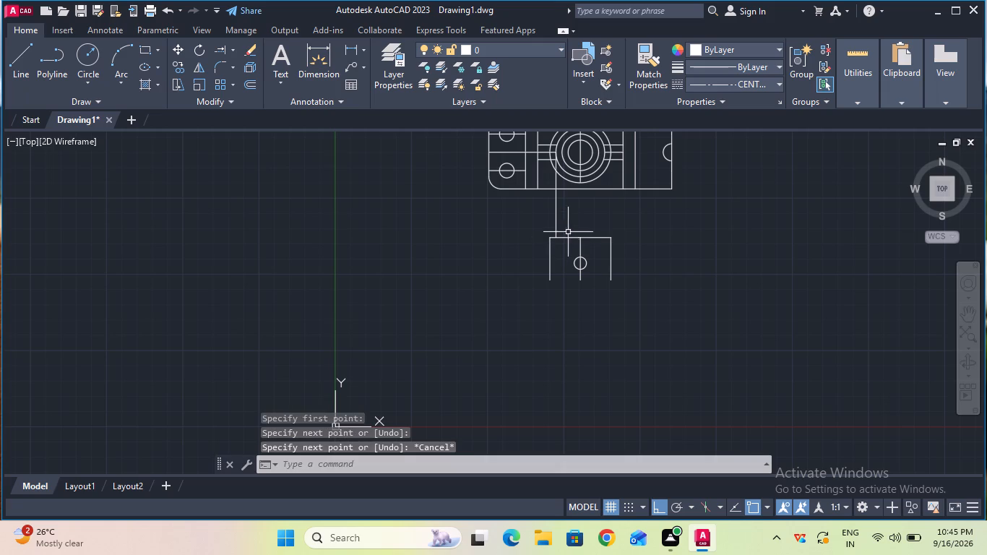
Draw a matching vertical projection line from the right quadrant of the second-largest circle down to the boss's top edge.
left_click(31, 61)
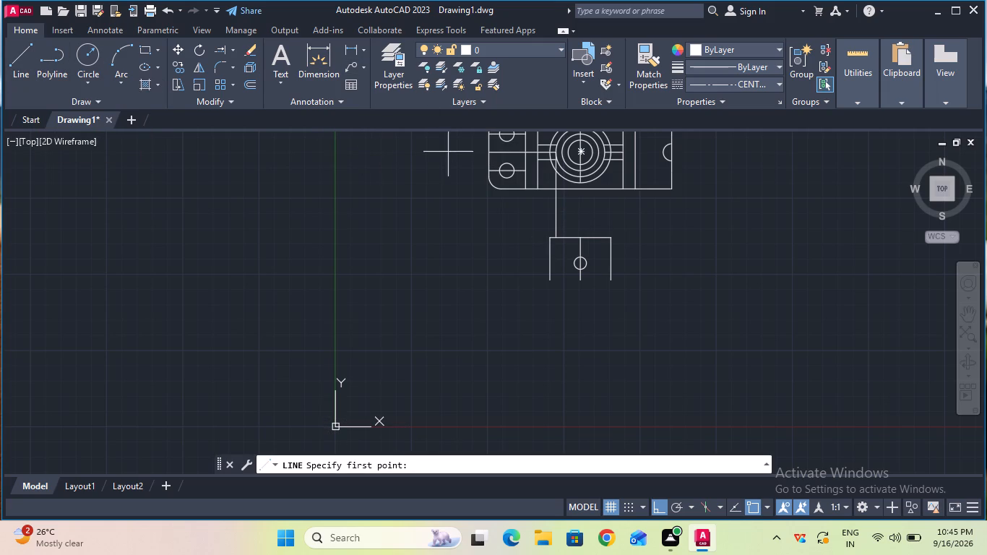
left_click(609, 155)
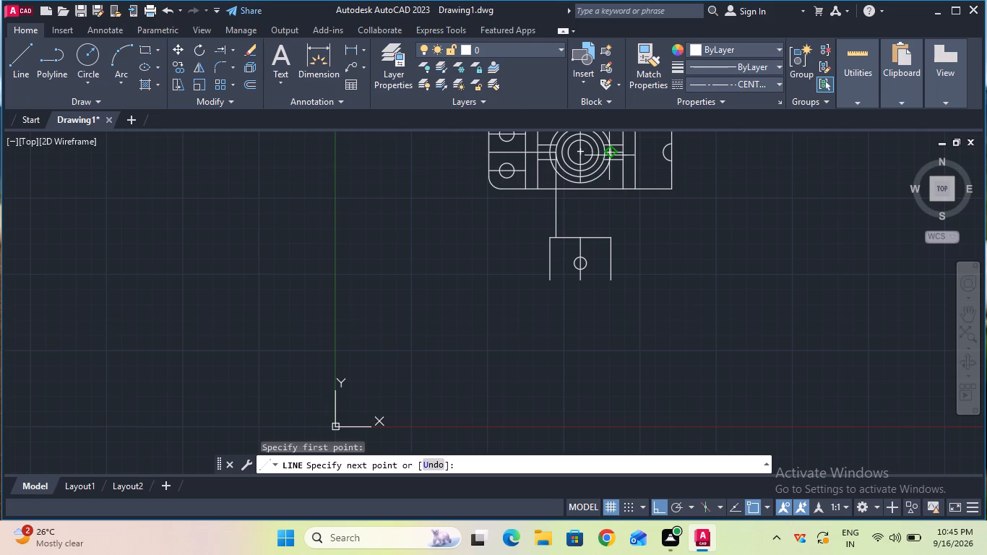
left_click(603, 152)
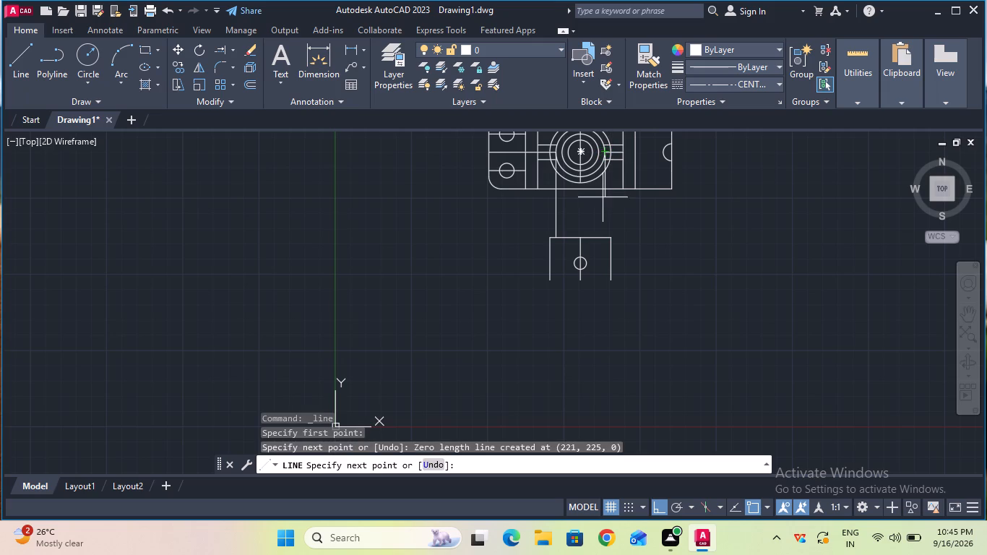
left_click(603, 239)
key("Escape")
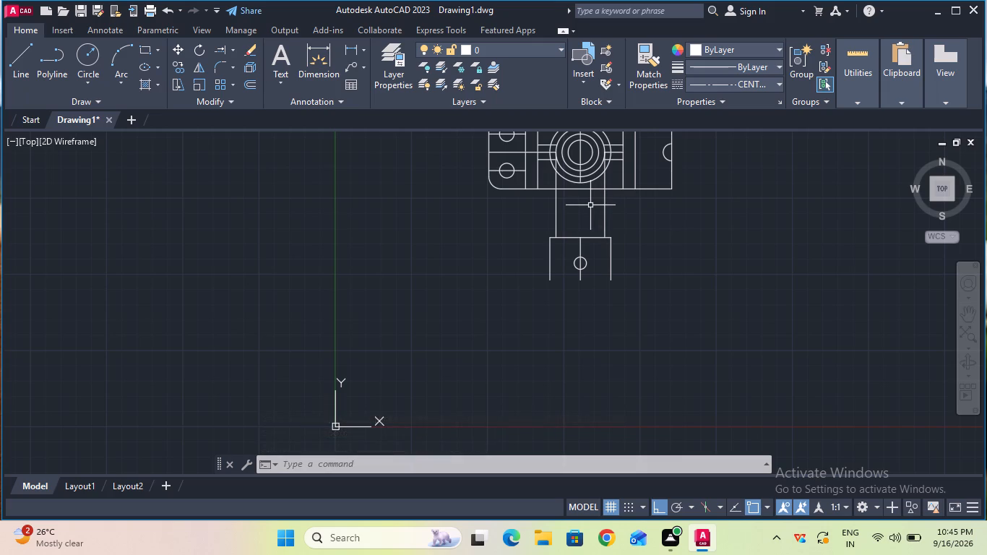
Draw the bore outline from the left projection line's foot: 10 mm down, 40 mm right, and back up to the boss's top edge.
scroll(590, 205, "up", 3, "ctrl")
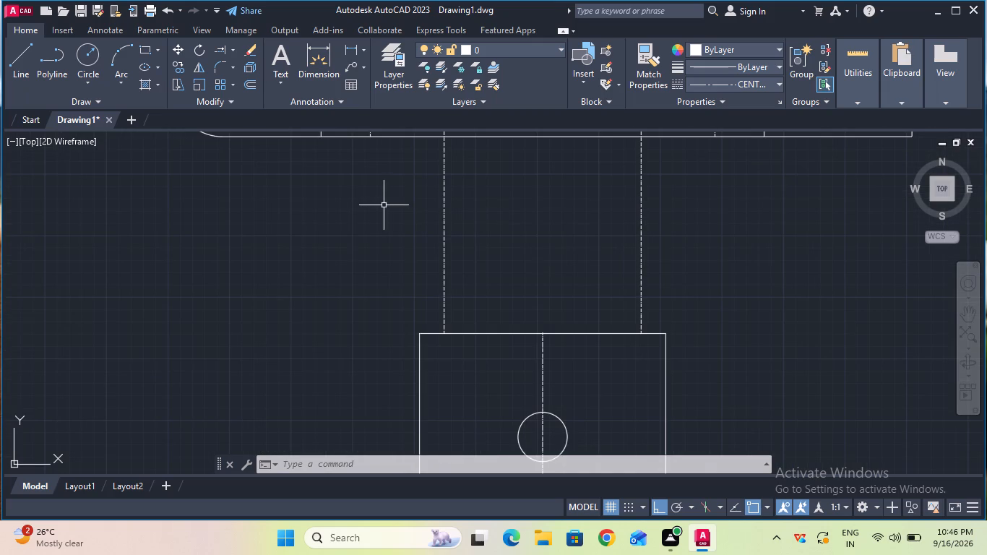
left_click(30, 72)
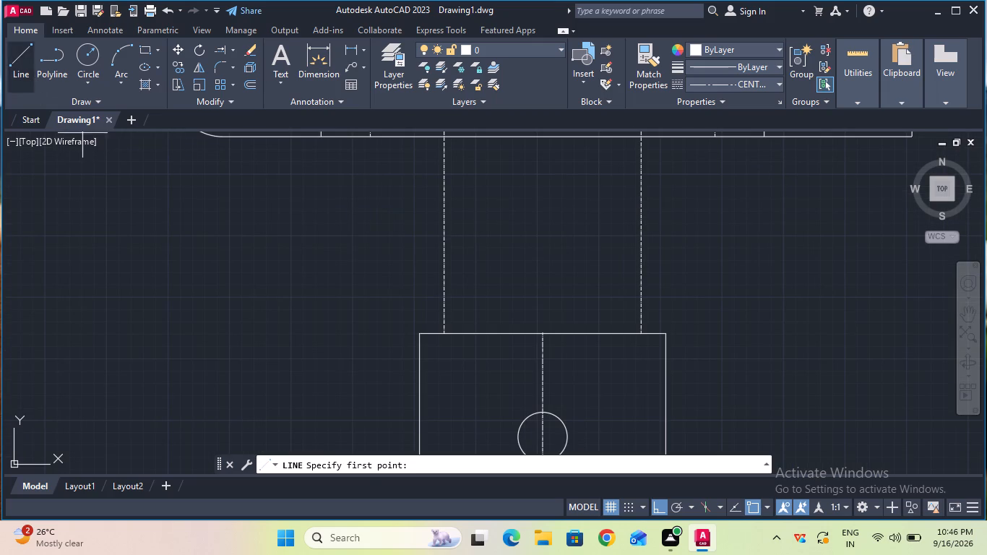
left_click(441, 330)
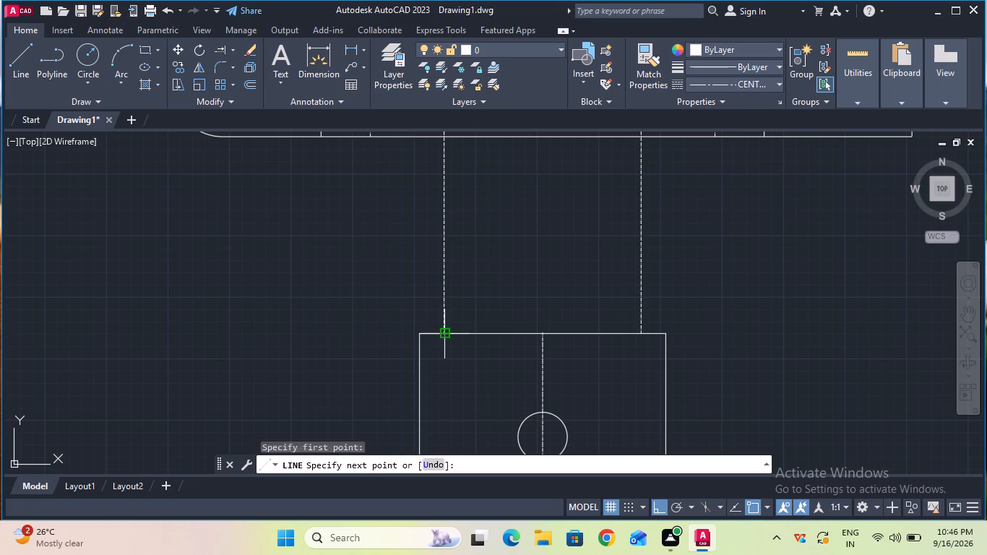
key("1")
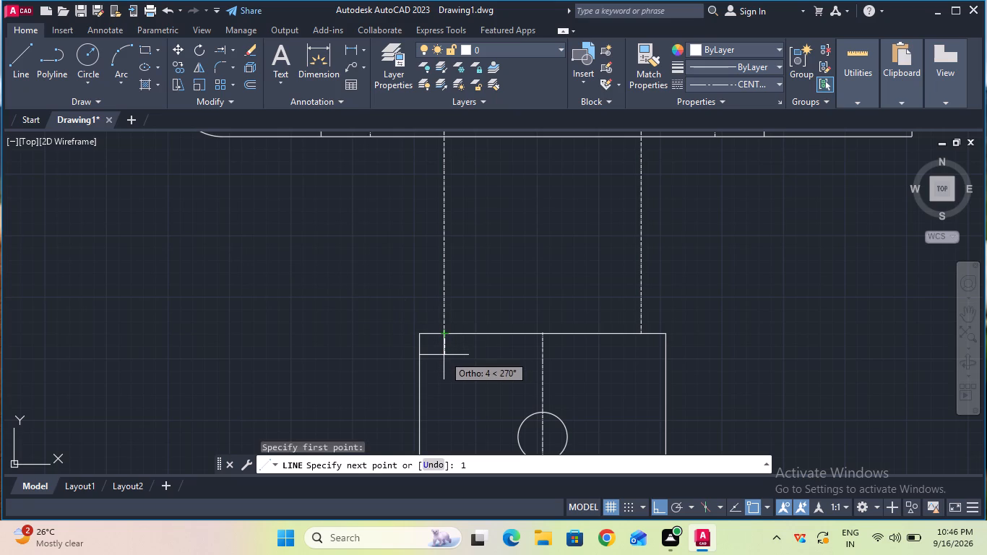
key("0")
key("Return")
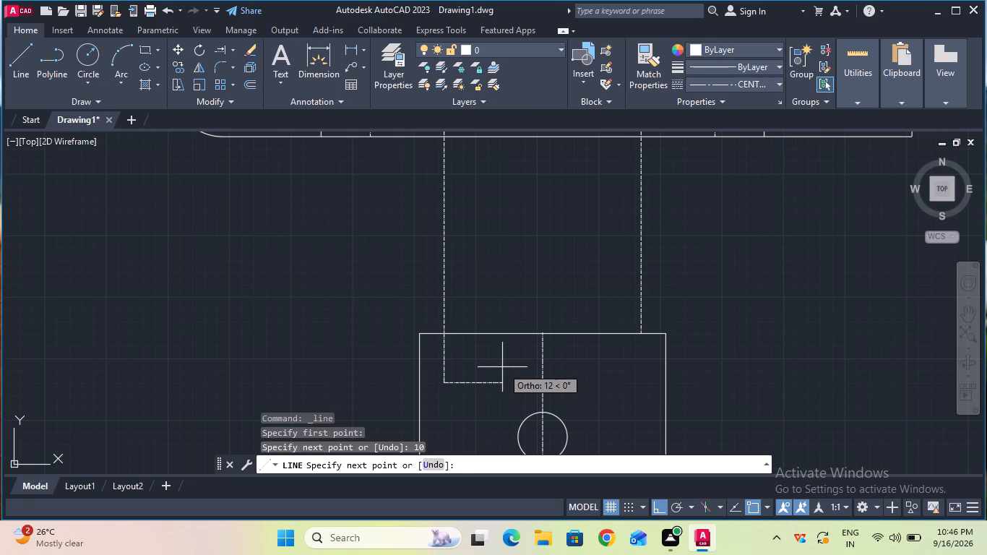
key("4")
key("0")
key("Return")
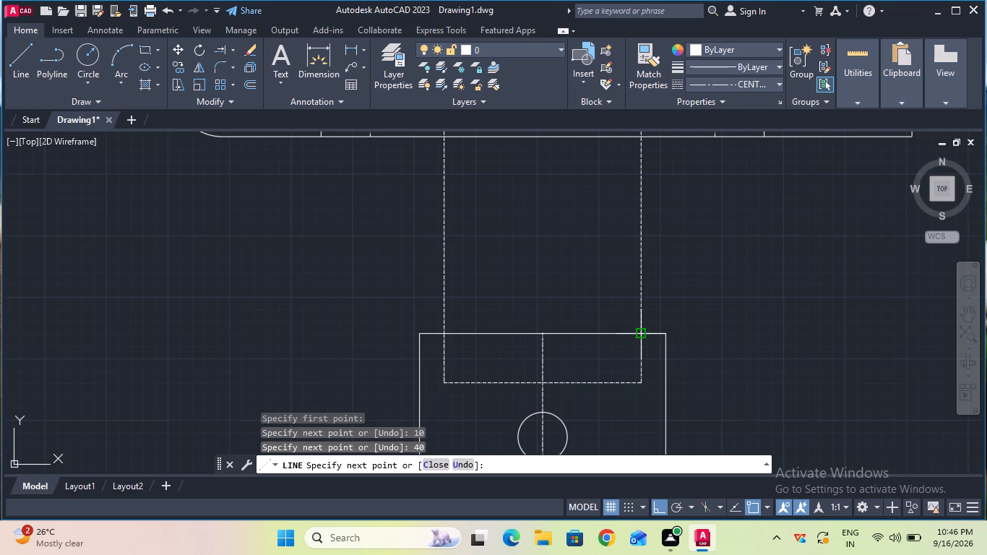
left_click(643, 333)
key("Escape")
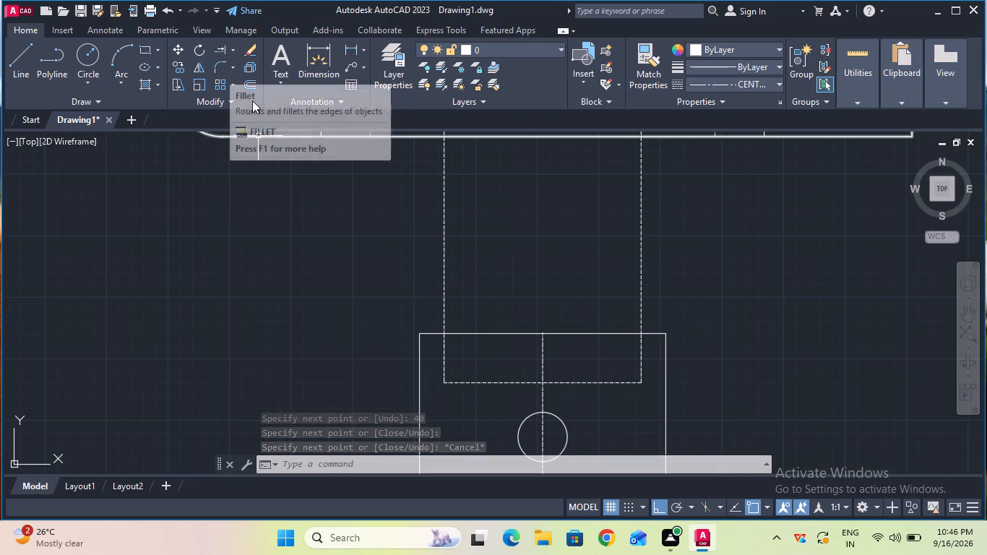
Erase the two vertical projection lines between the top view and the front view's boss.
left_click(253, 48)
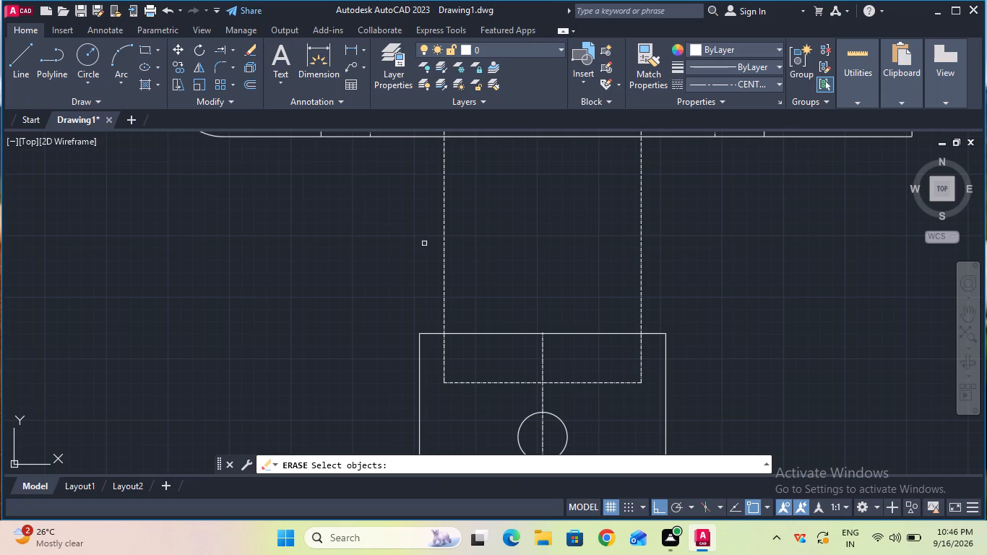
left_click(442, 250)
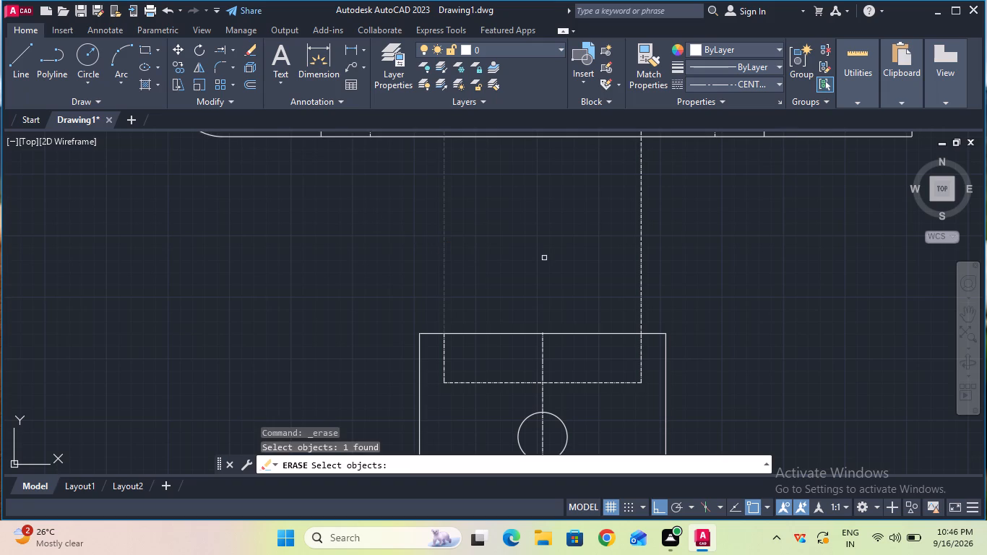
left_click(639, 264)
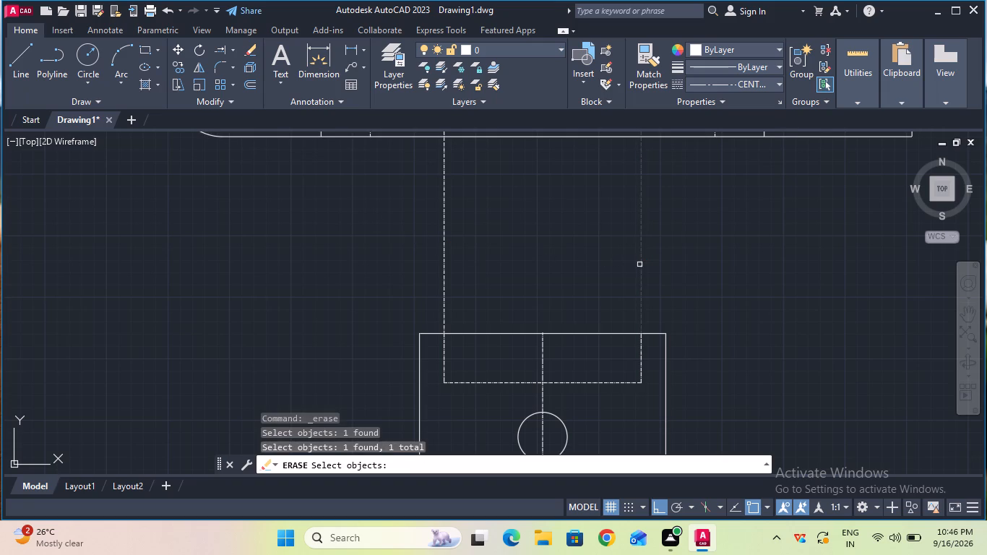
key("Return")
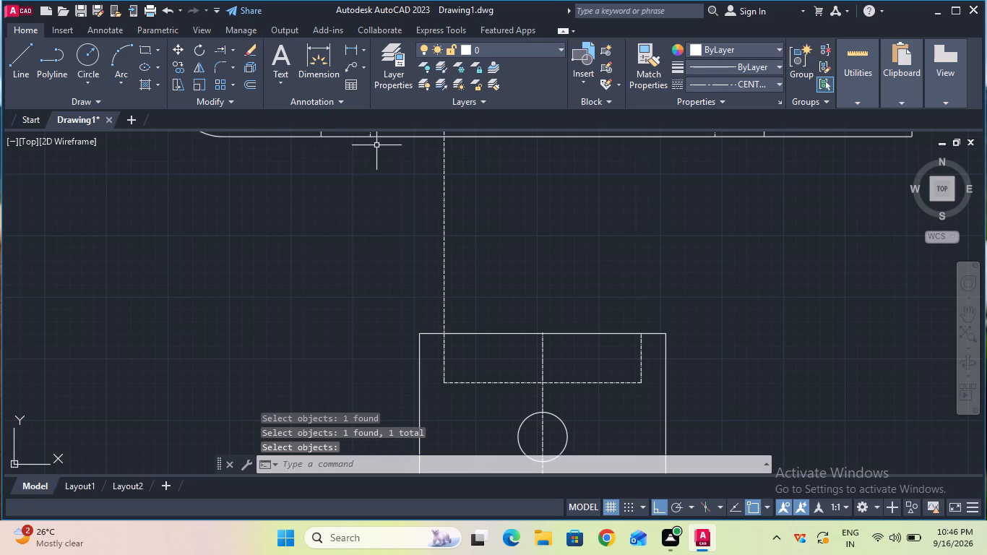
left_click(247, 54)
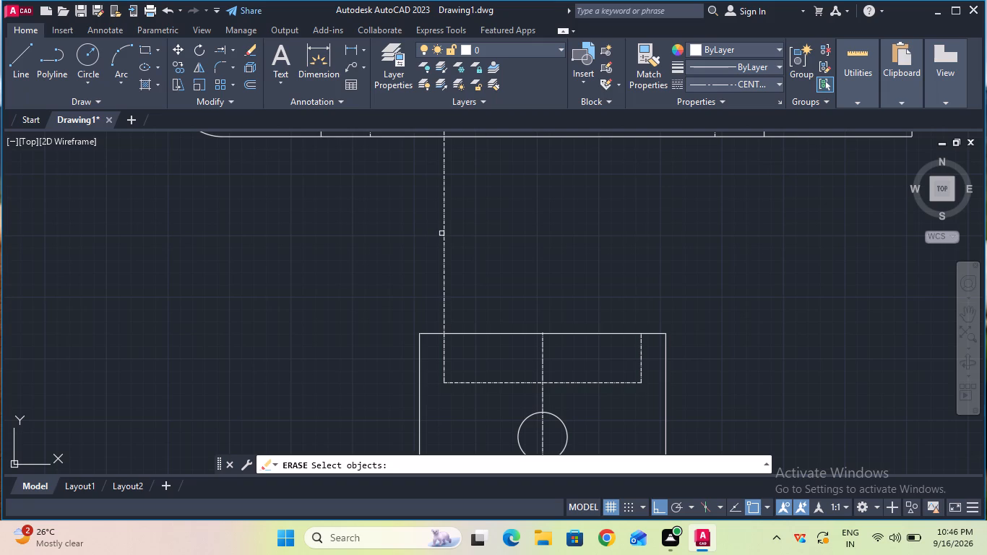
left_click(442, 233)
key("Return")
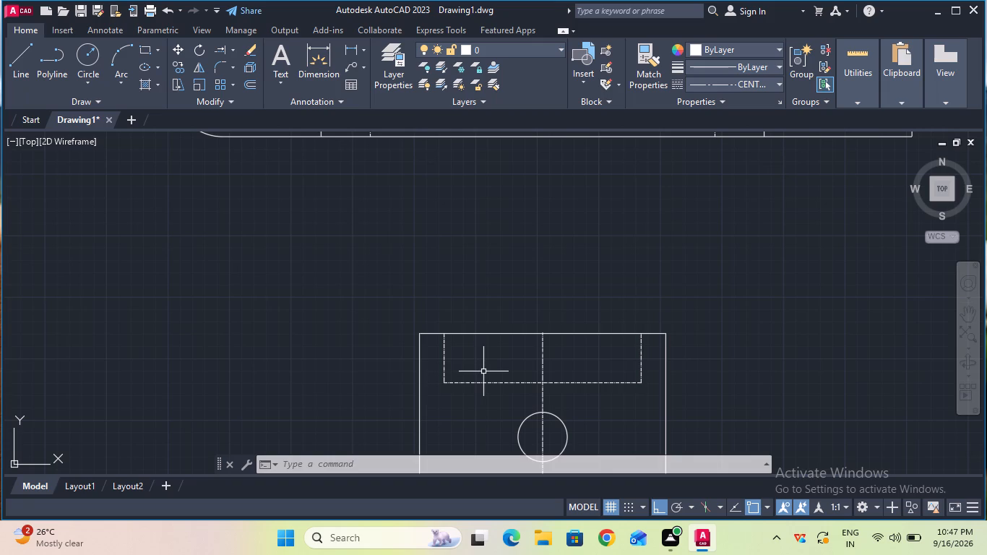
Draw a 45 mm horizontal line leftward from the lower end of the boss's vertical centerline.
scroll(483, 371, "down", 2, "ctrl")
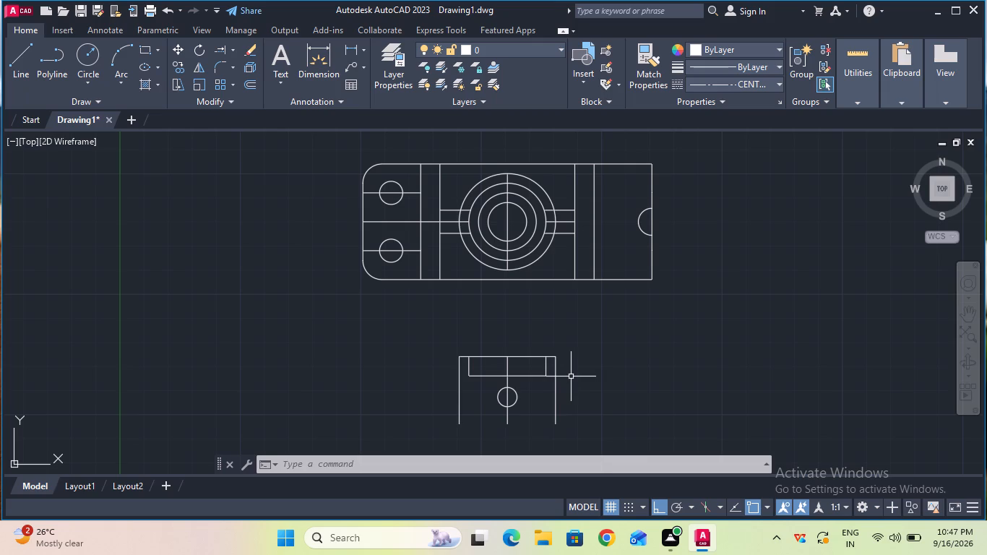
left_click(969, 315)
left_click_drag(673, 390, 694, 295)
key("Escape")
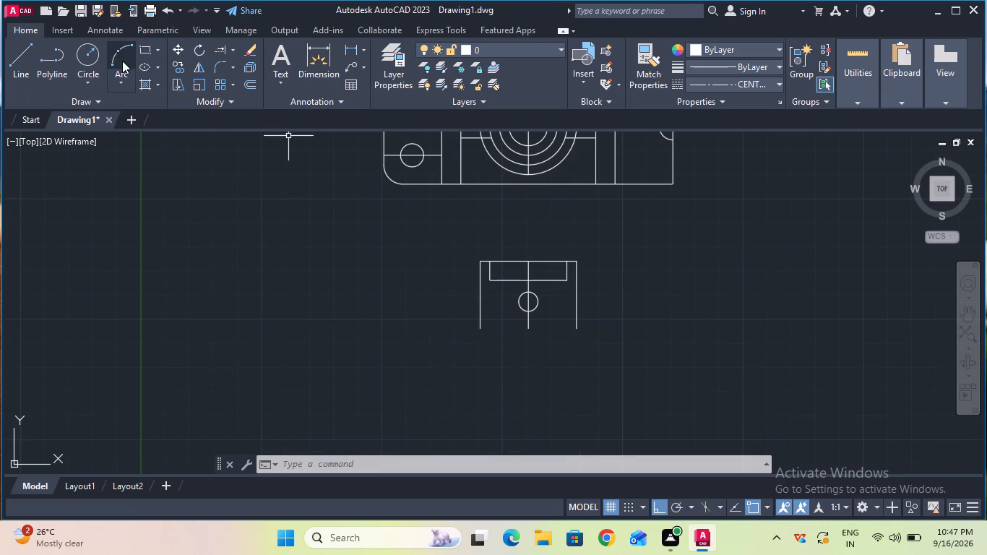
left_click(24, 66)
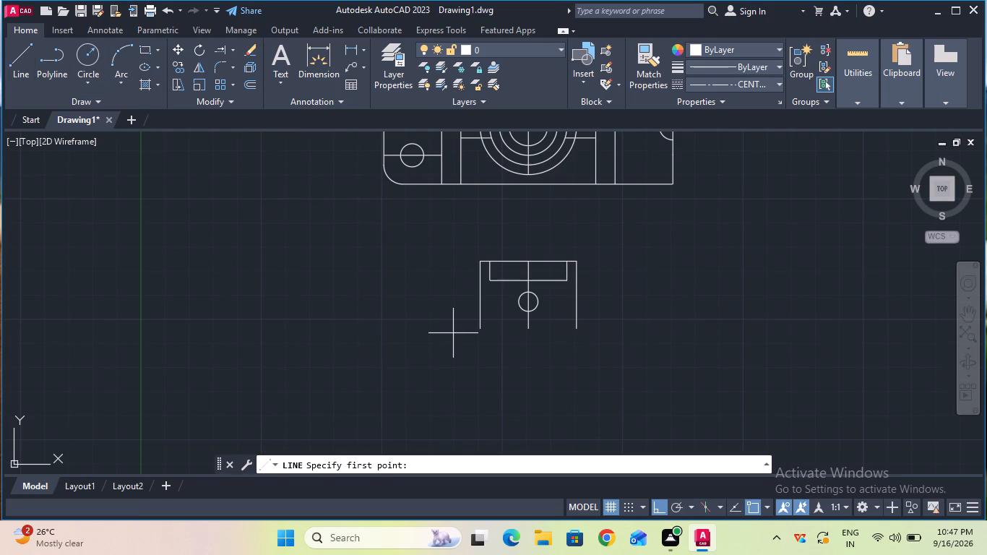
left_click(530, 330)
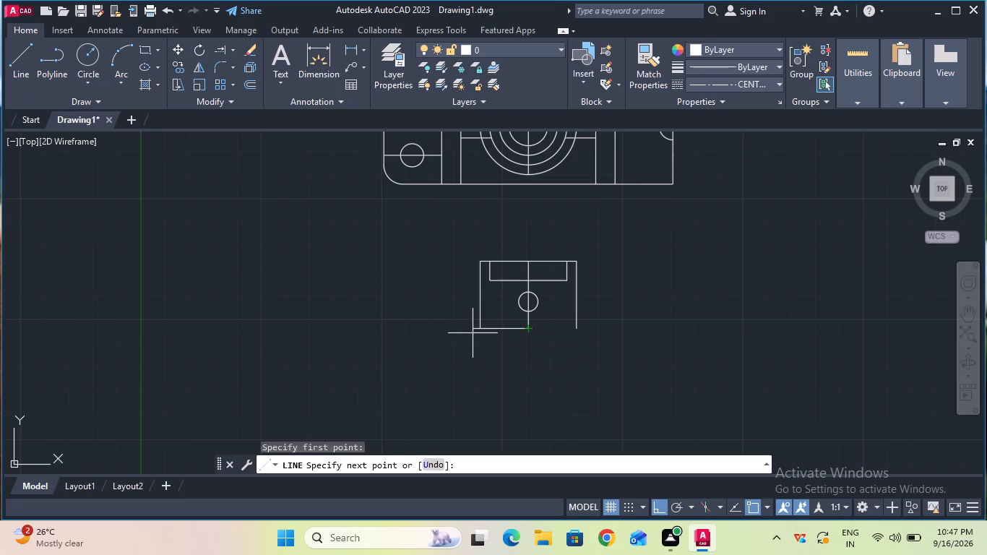
type("45")
key("Return")
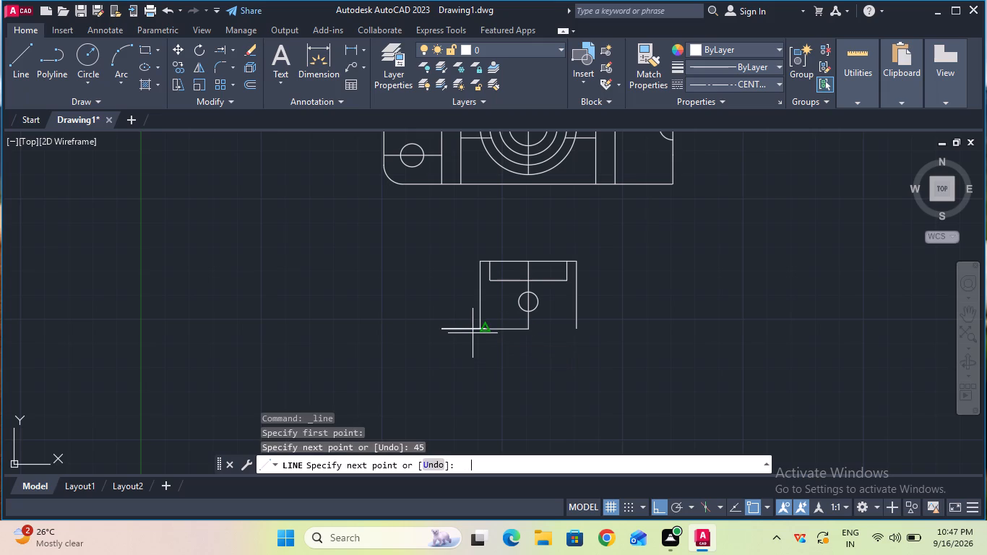
key("Escape")
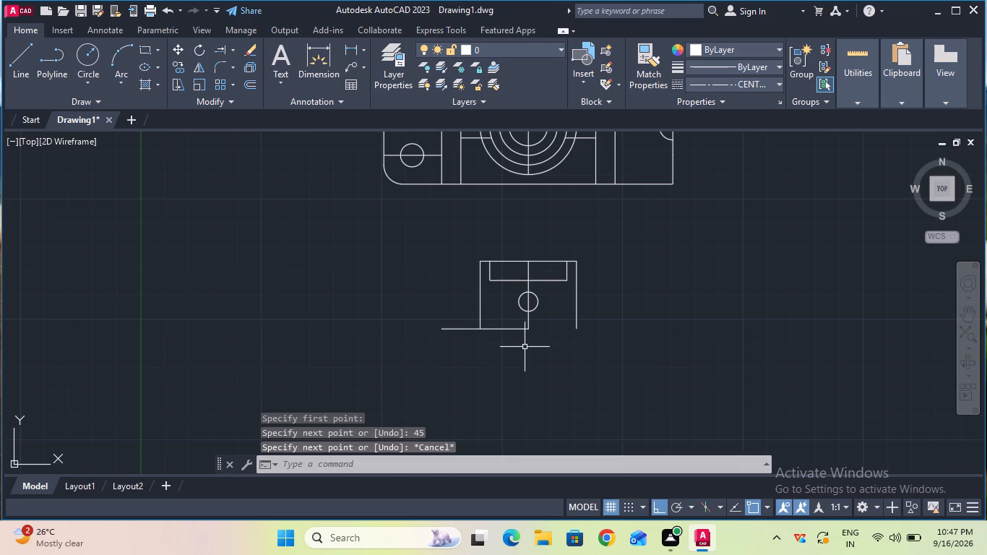
Draw a 45 mm horizontal line rightward from the lower end of the boss's vertical centerline.
left_click(25, 46)
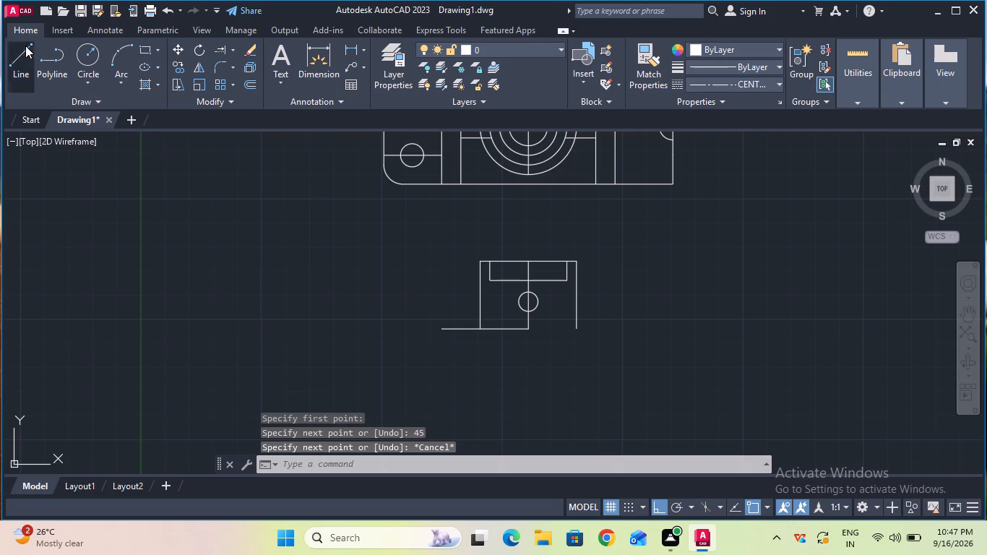
left_click(527, 331)
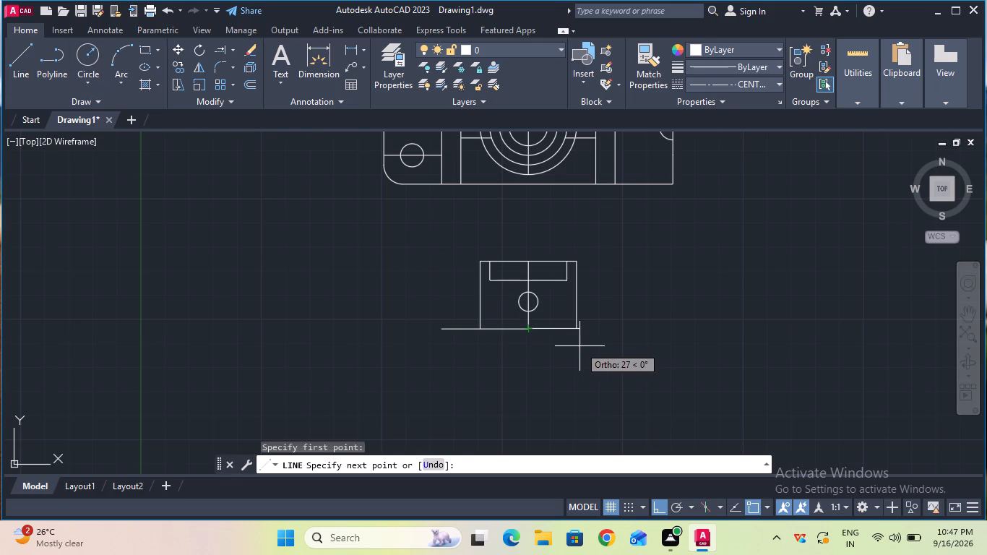
type("45")
key("Return")
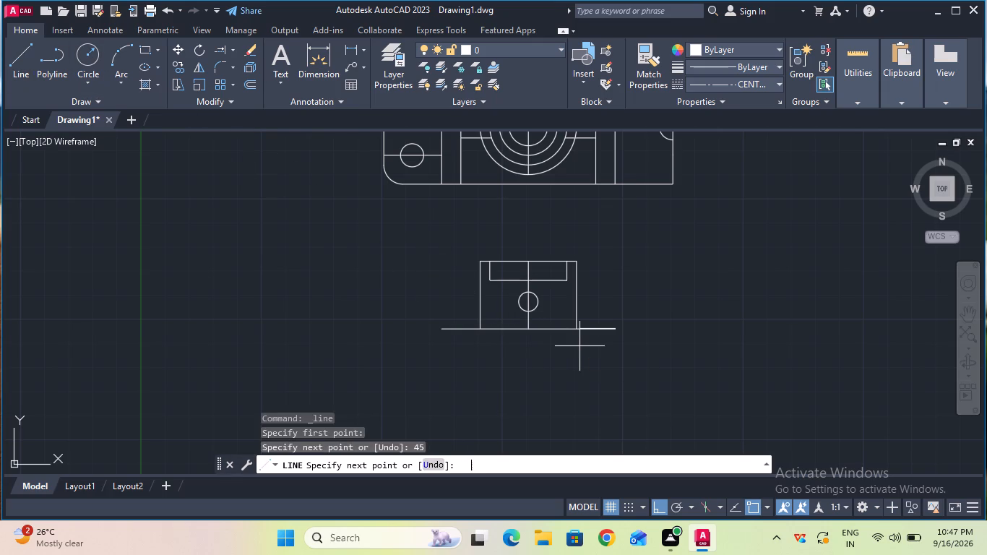
key("Escape")
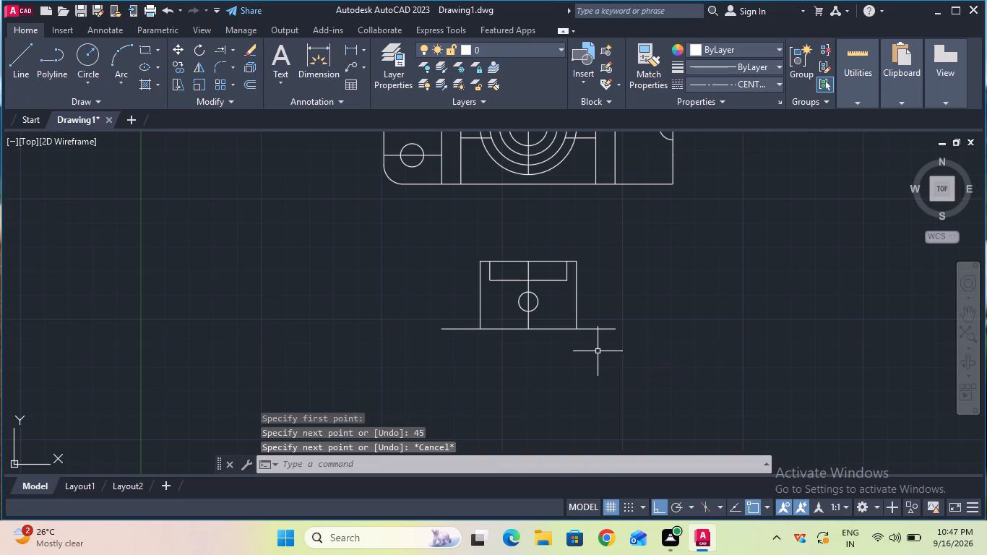
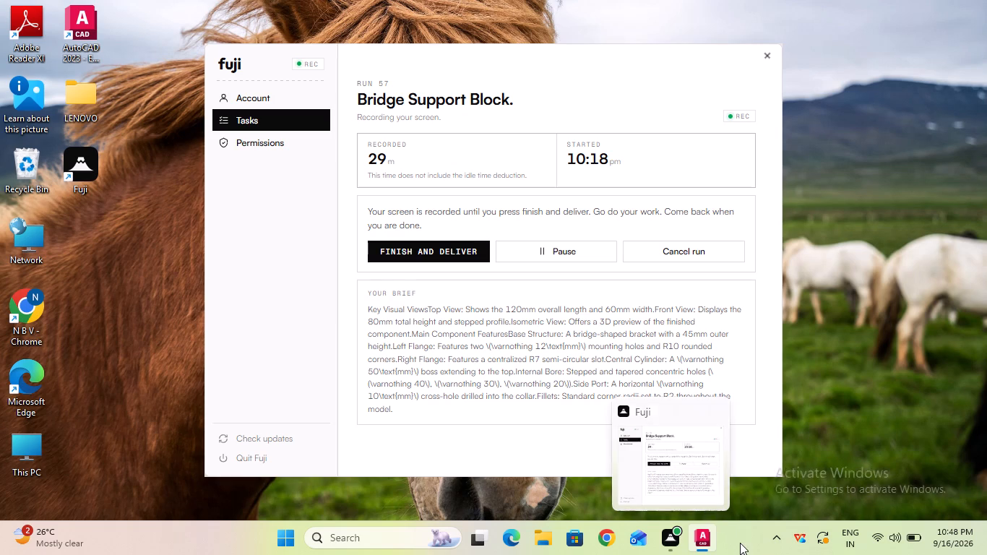
Draw the left flange profile from the horizontal edge's left end: 30 mm down, 30 mm left, 15 mm down, 40 mm right.
left_click(741, 546)
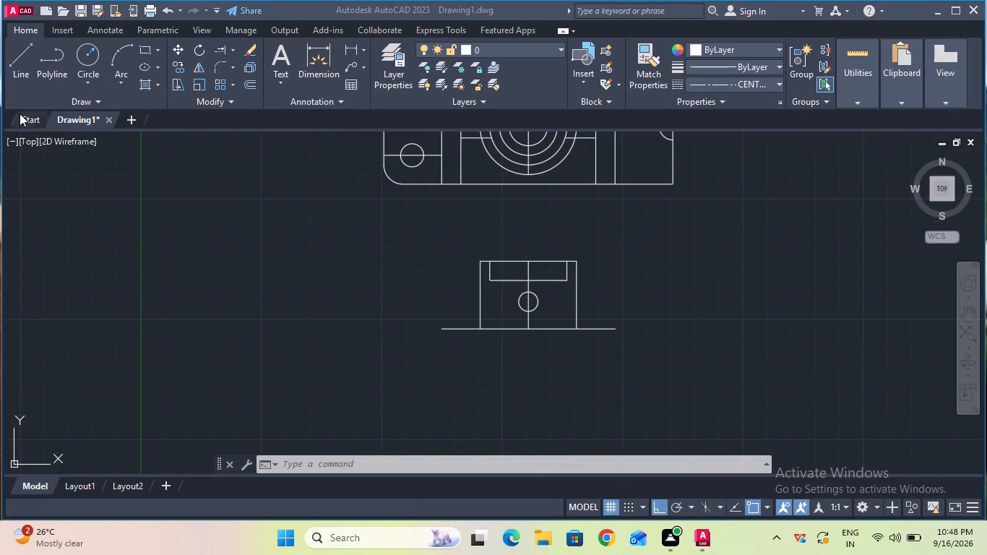
left_click(30, 71)
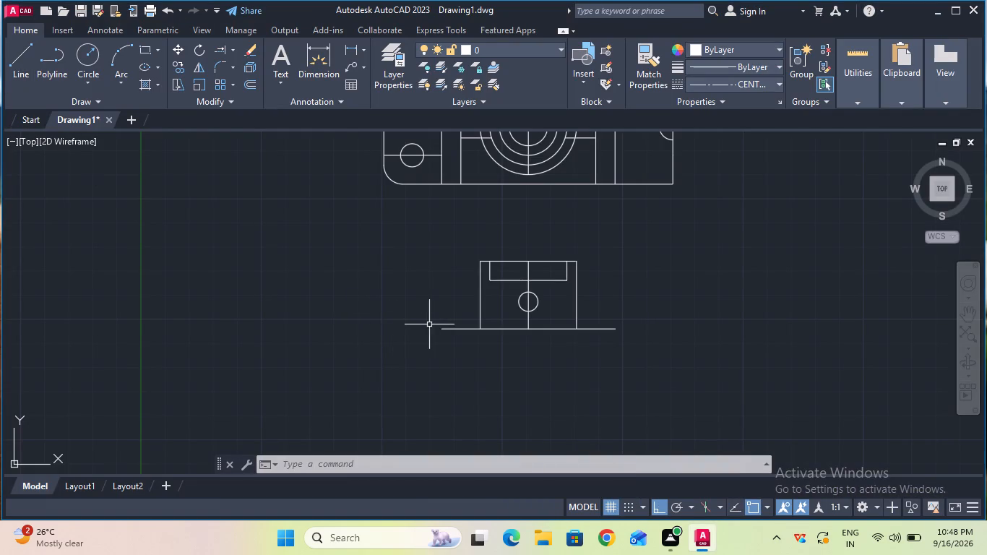
left_click(30, 73)
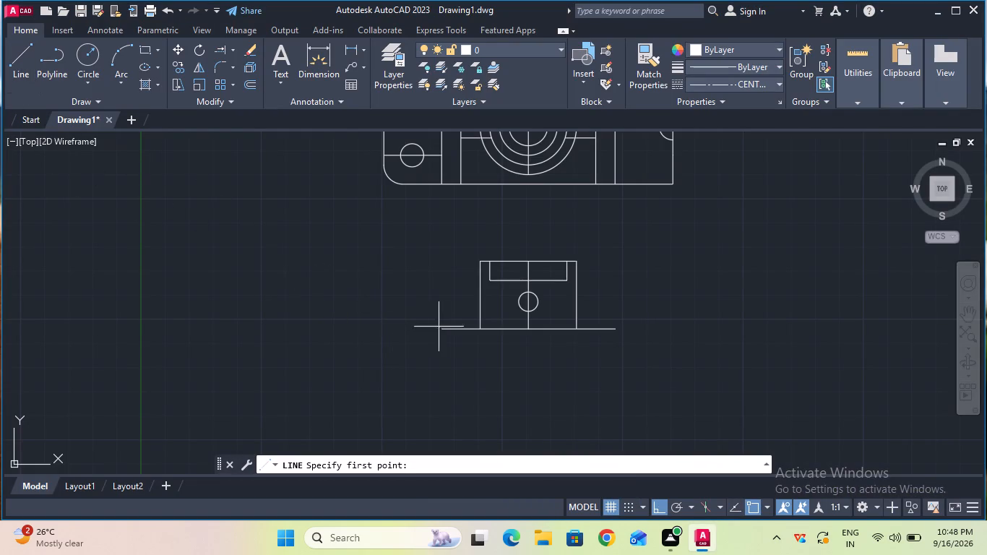
left_click(444, 331)
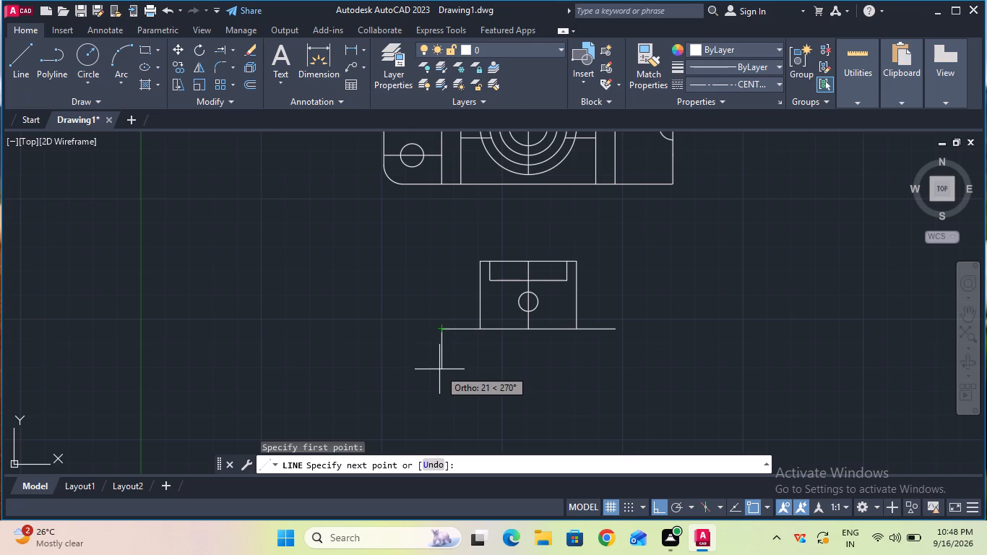
key("3")
key("0")
key("Return")
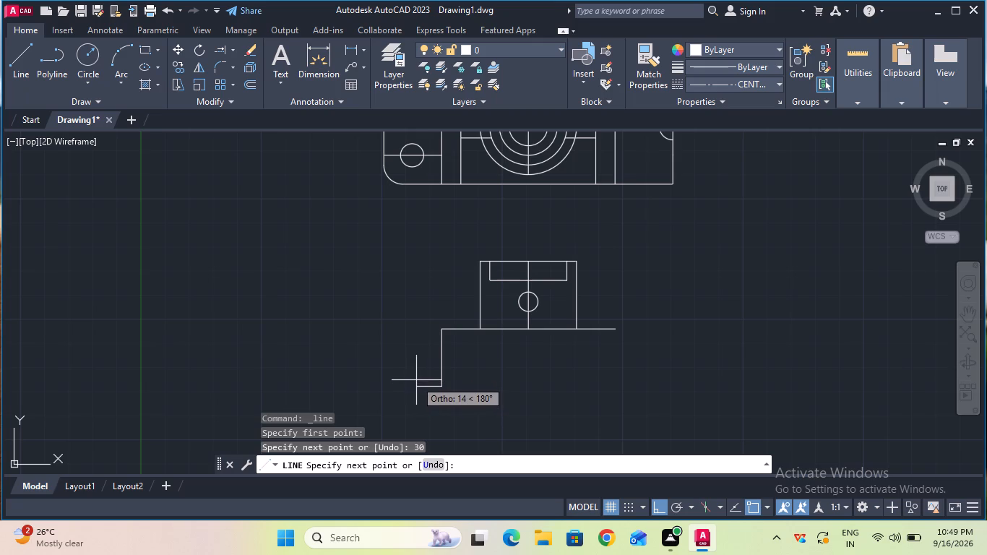
key("3")
key("0")
key("Return")
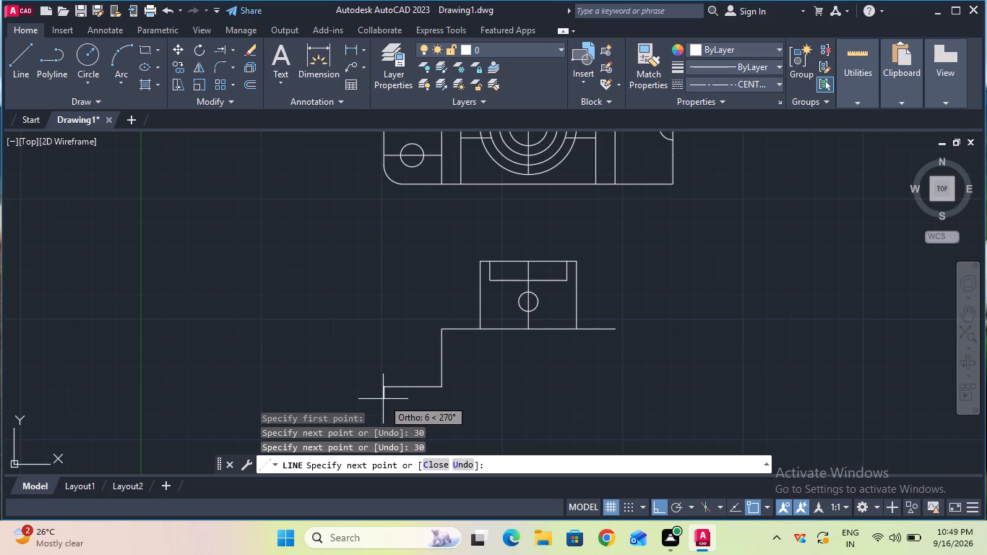
type("15")
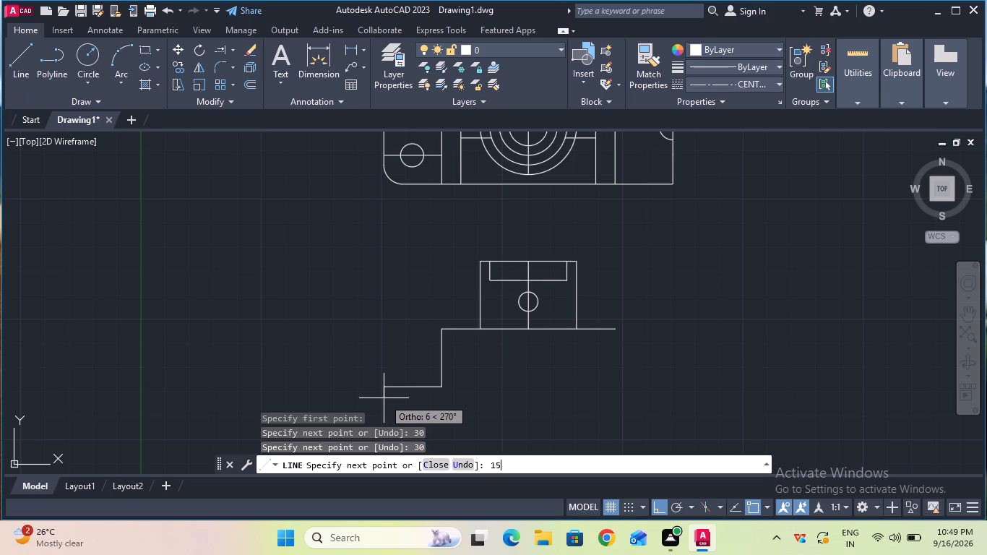
key("Return")
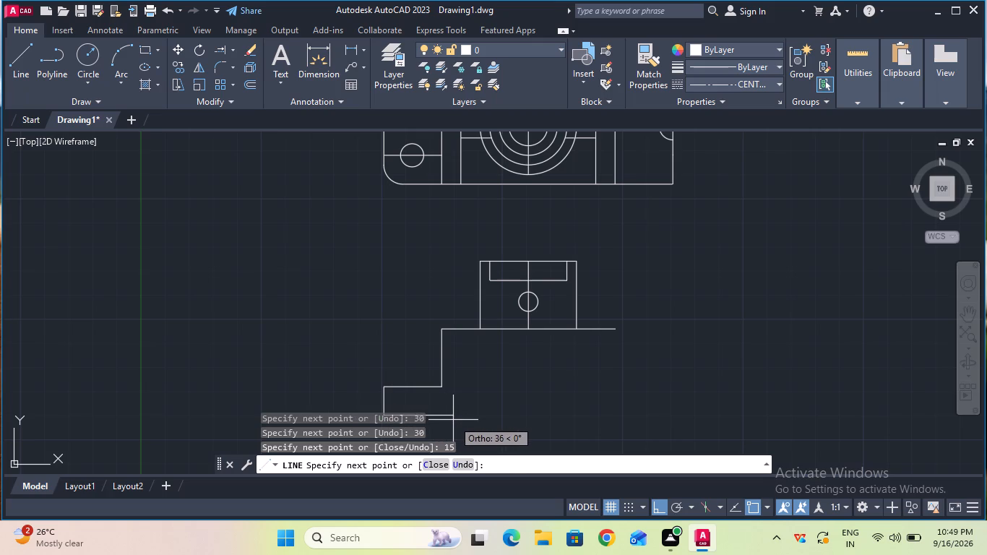
type("40")
key("Return")
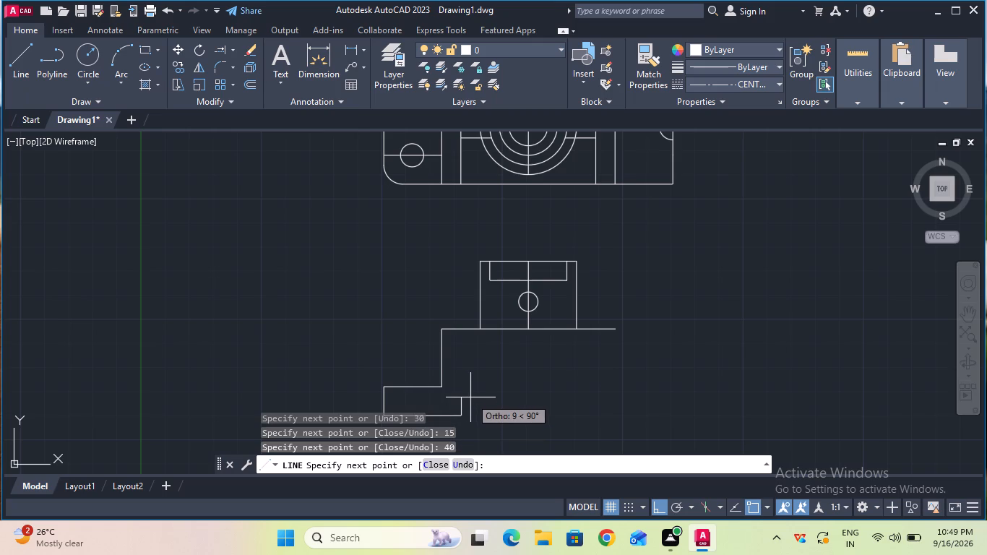
key("Escape")
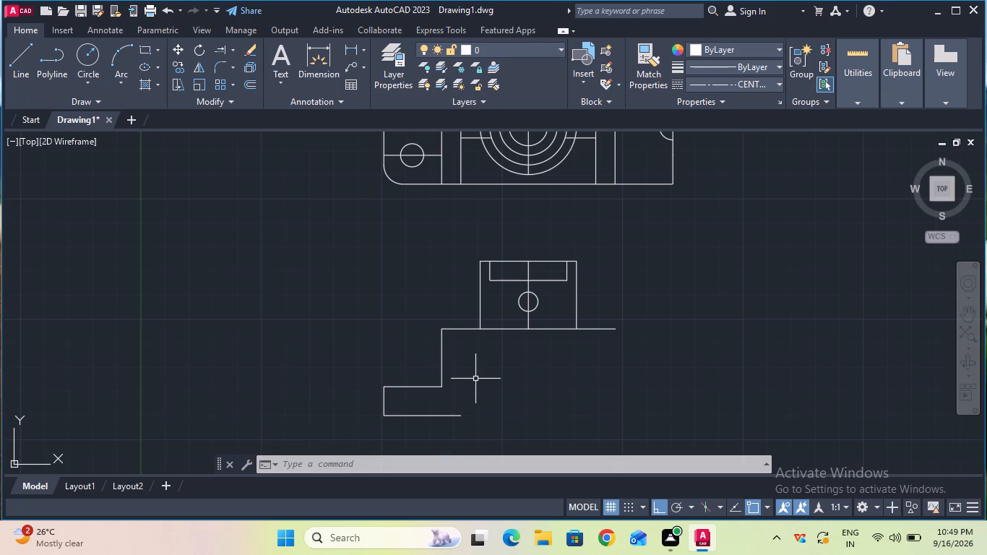
Draw the bridge's inner opening from the left flange's inner bottom corner: 30 mm up, 70 mm right, 30 mm down.
double_click(17, 55)
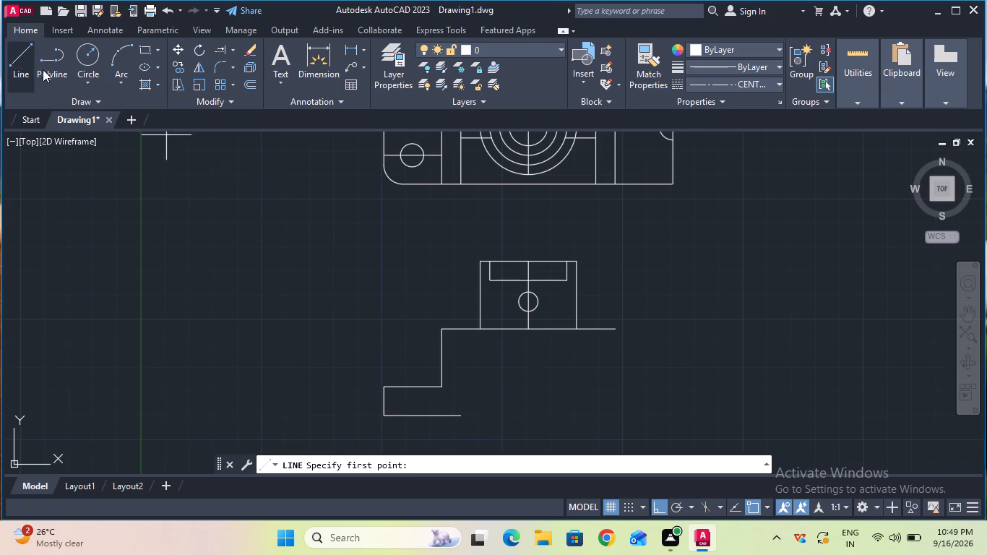
left_click(460, 416)
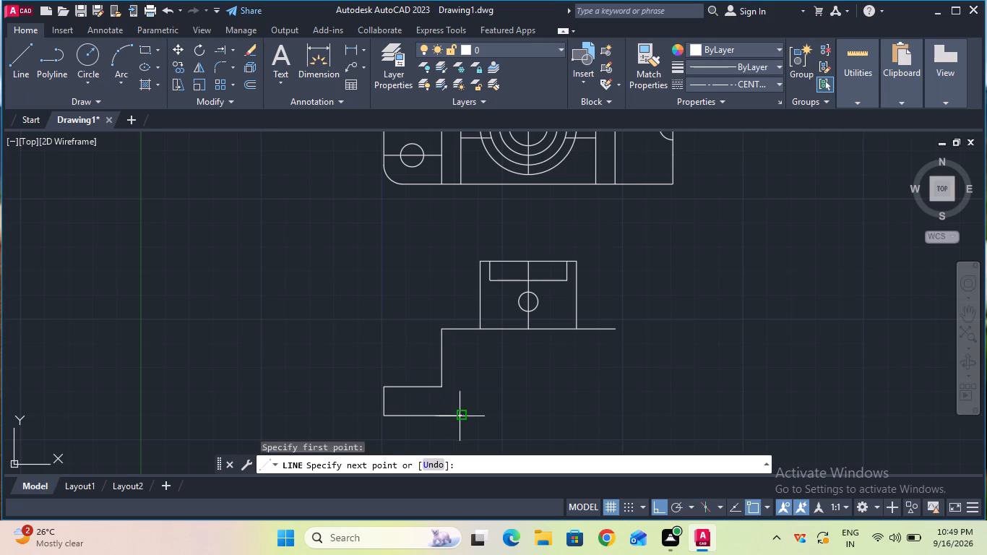
type("30")
key("Return")
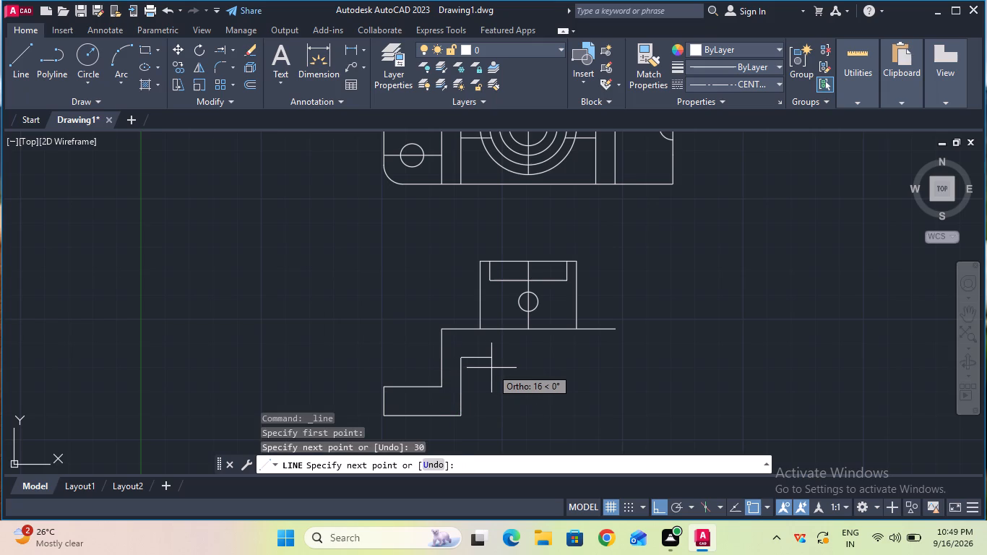
key("7")
key("0")
key("Return")
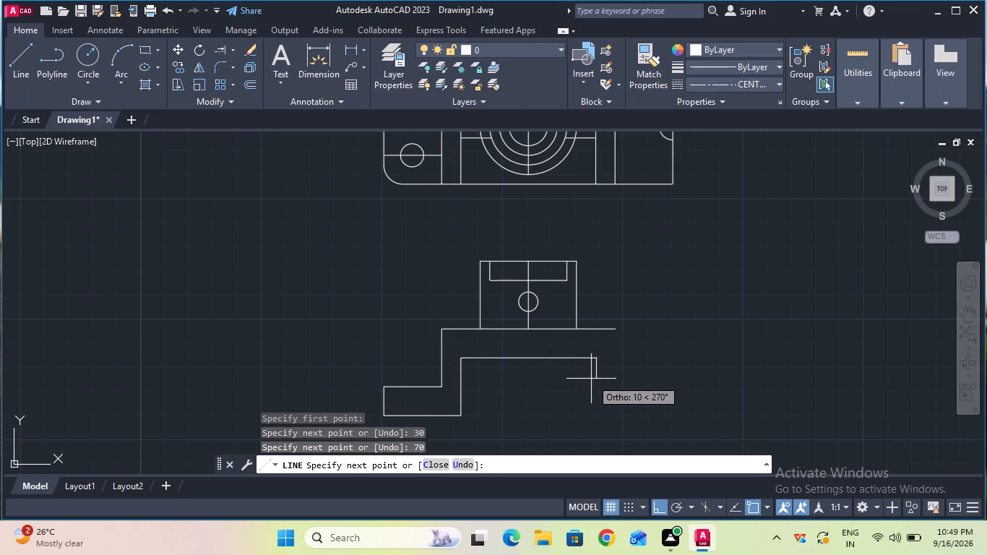
key("3")
key("0")
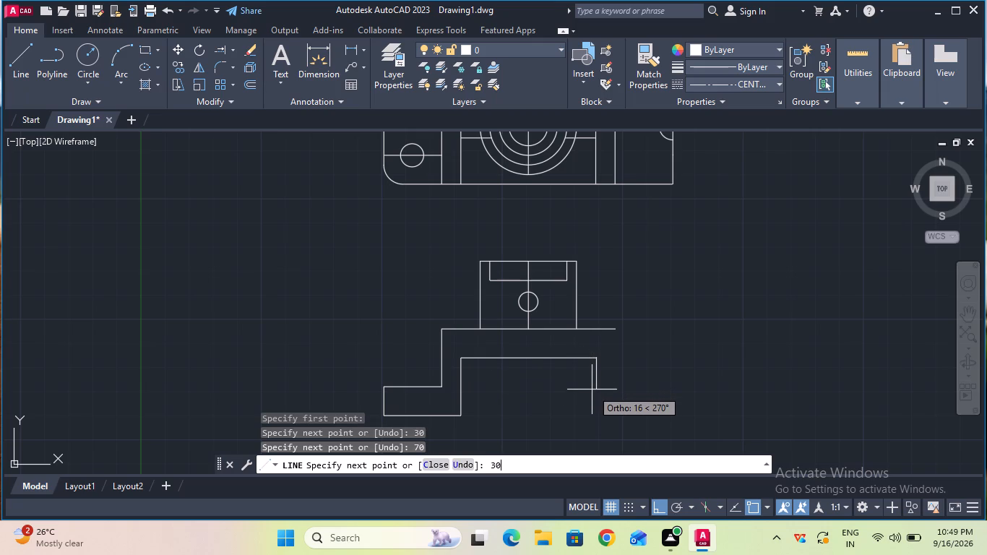
key("Return")
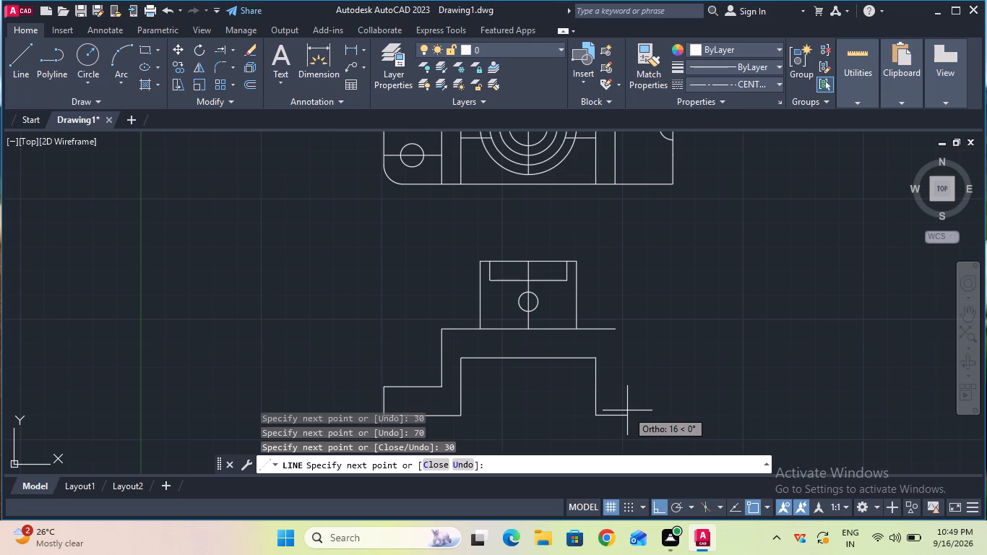
Continue the outline with the right flange: 40 mm right, 15 mm up, 30 mm left, and up to the horizontal edge's right end.
type("40")
key("Return")
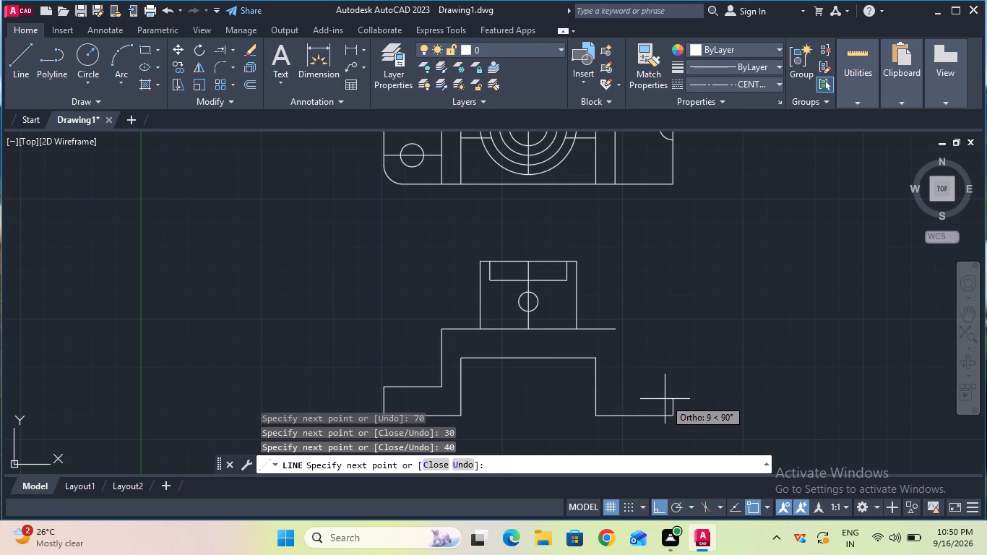
key("1")
key("5")
key("Return")
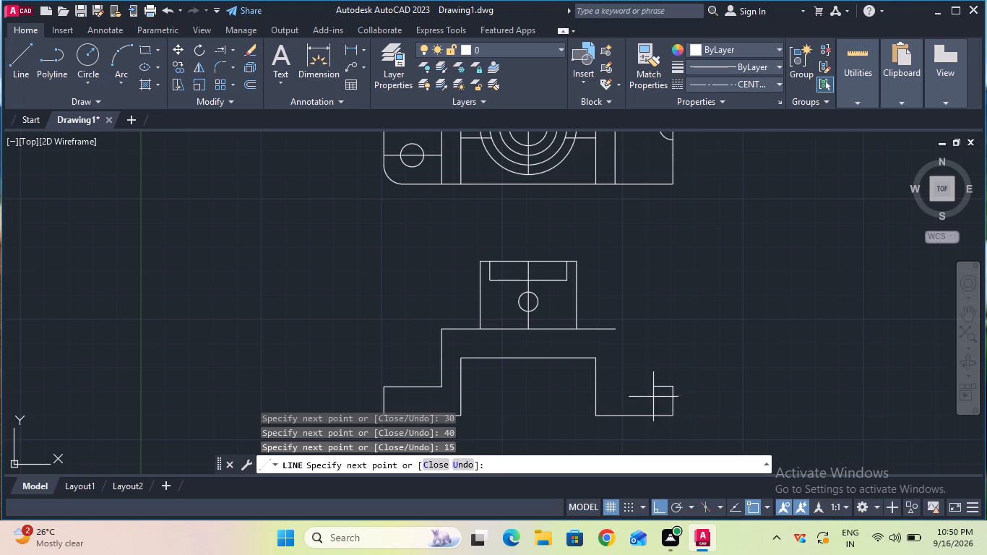
type("30")
key("Return")
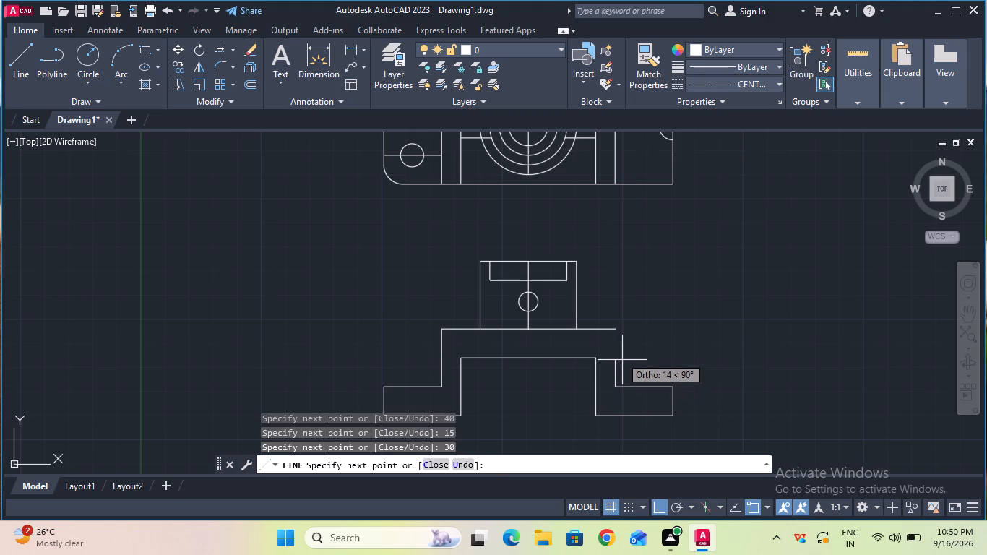
left_click(613, 330)
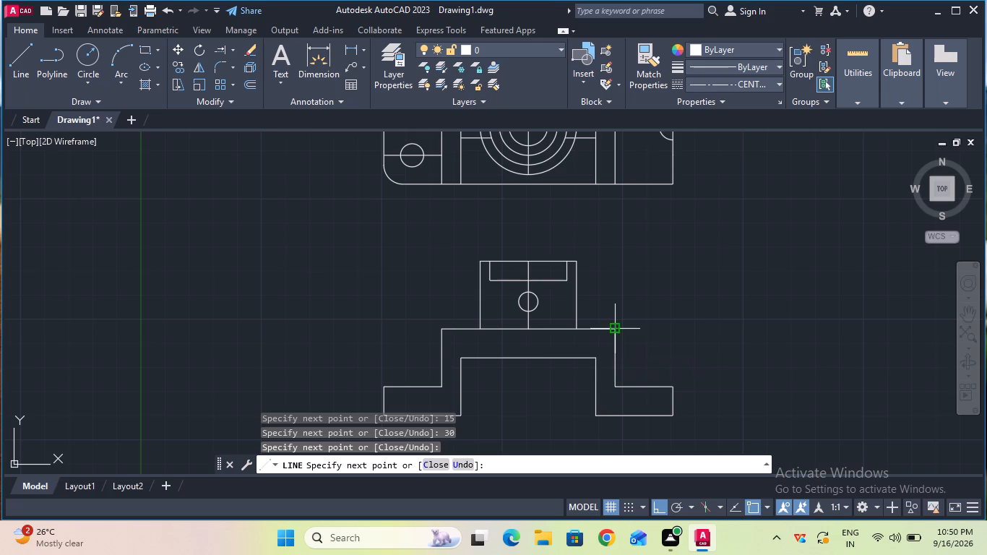
key("Escape")
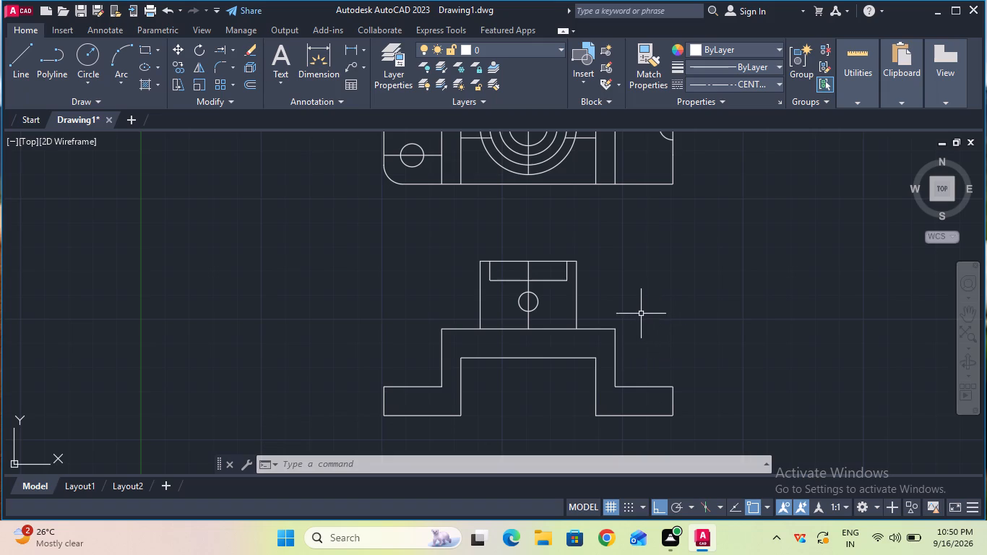
Fillet the upper-left corner of the front view's inner opening with a 2 mm radius.
left_click(222, 67)
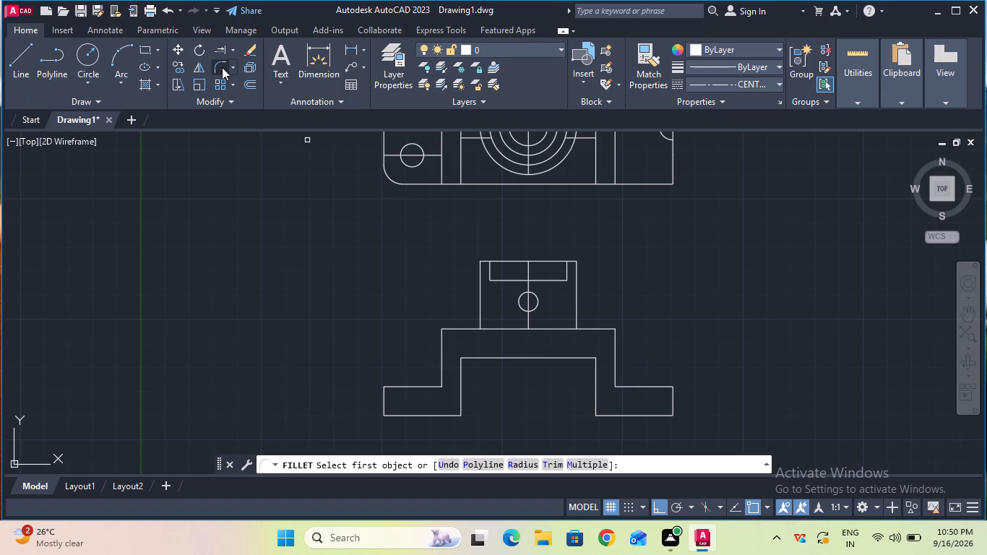
left_click(520, 467)
left_click(493, 463)
key("2")
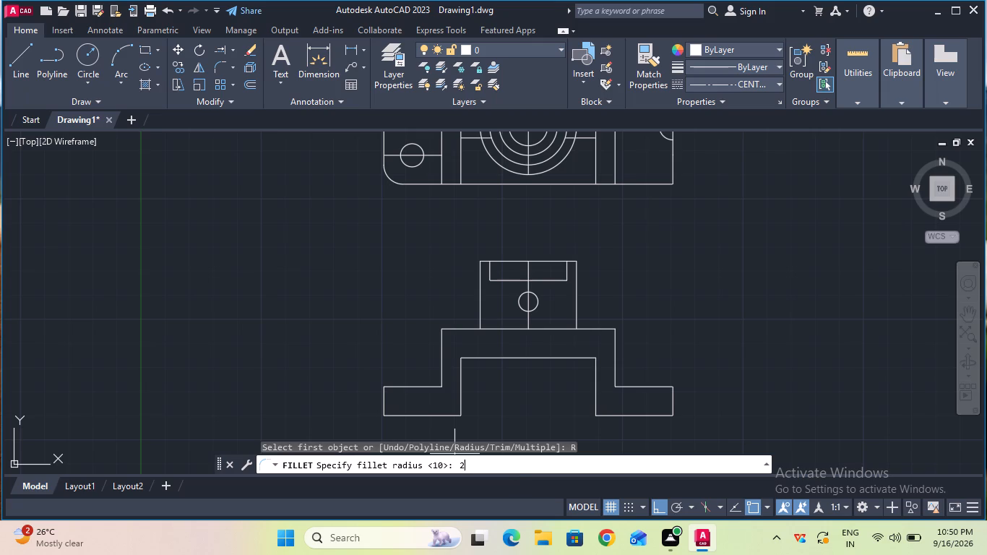
key("Return")
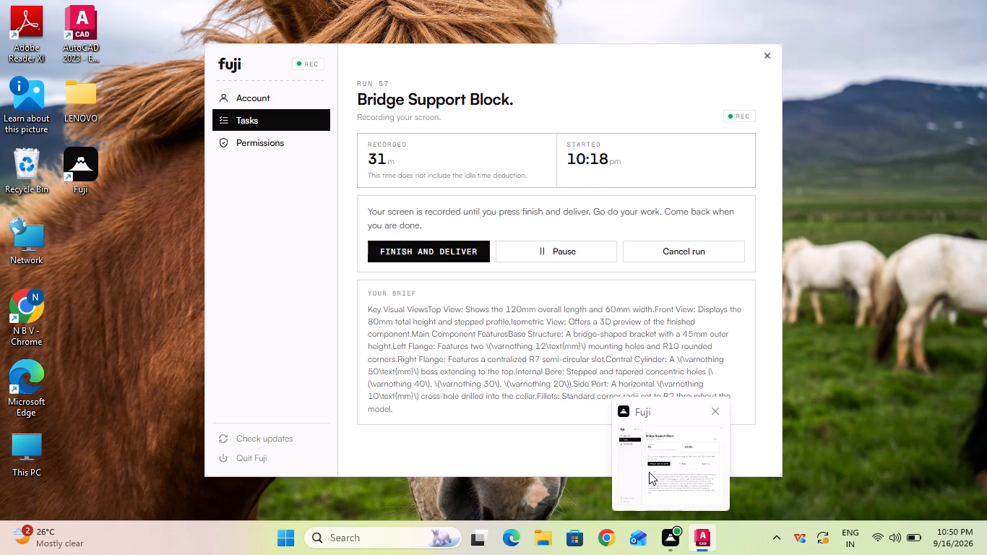
left_click(726, 534)
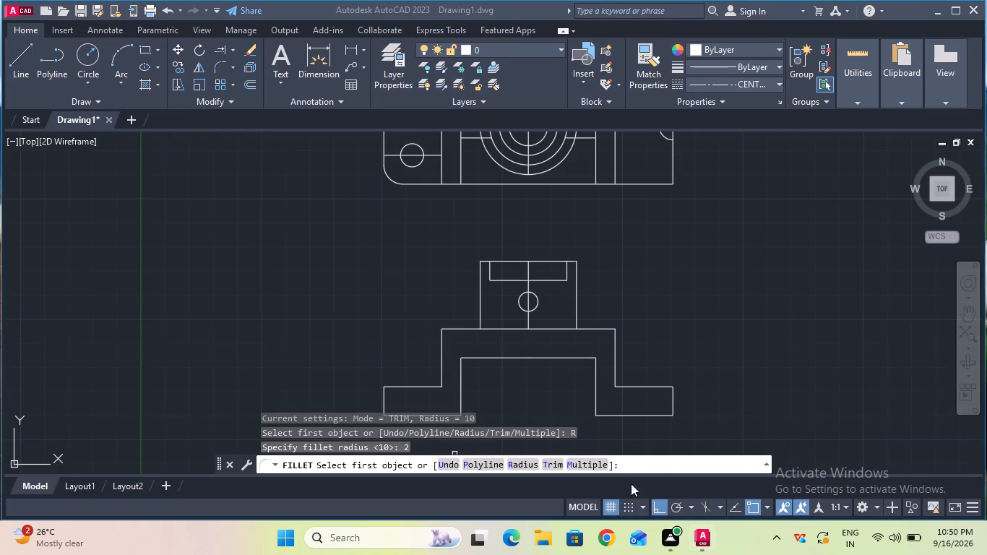
left_click(514, 414)
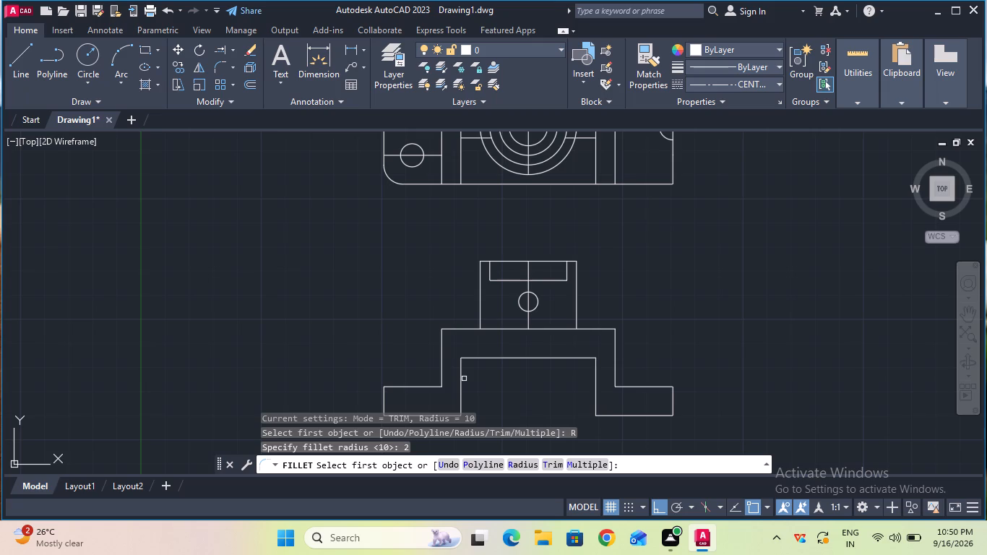
left_click(462, 379)
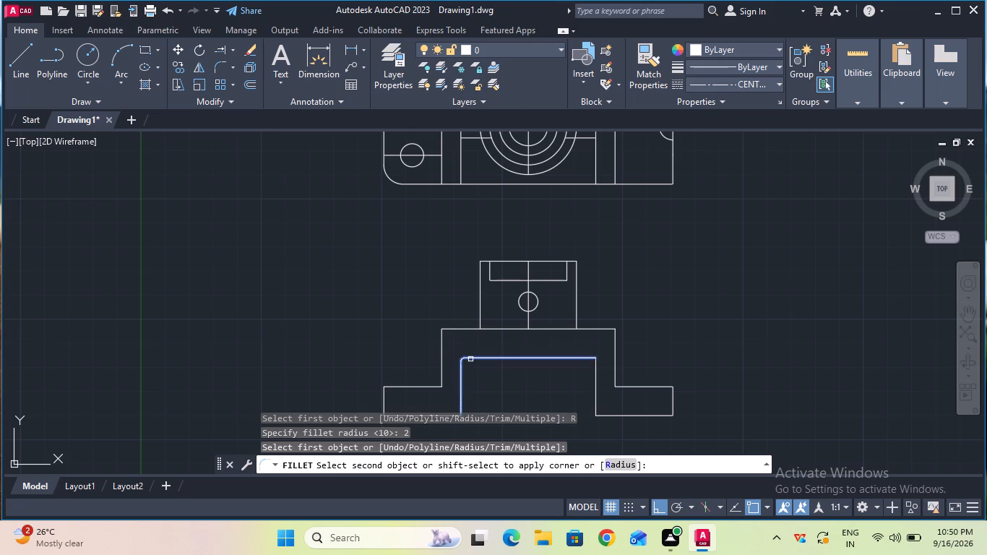
left_click(470, 359)
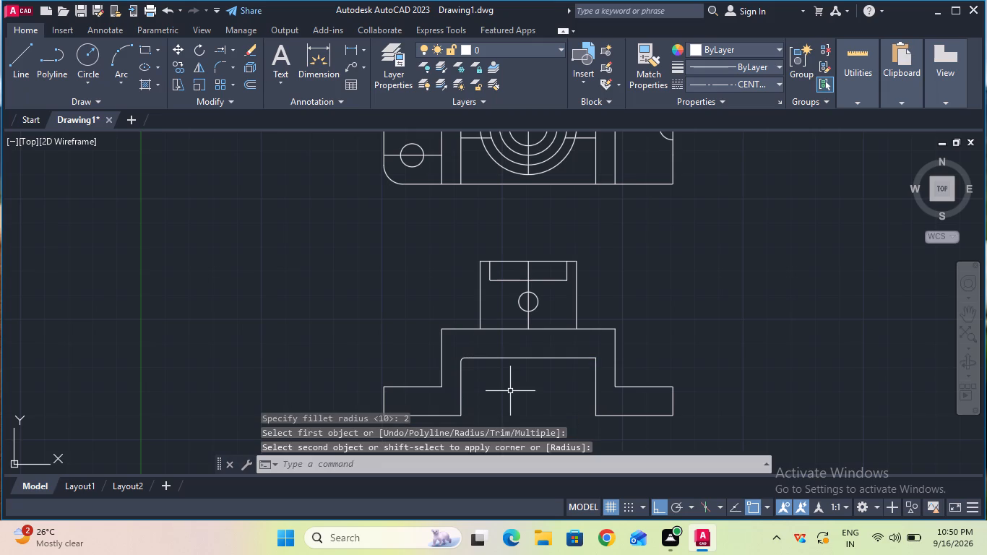
Fillet the two outer top corners of the front view's bridge profile with a 2 mm radius.
left_click(216, 70)
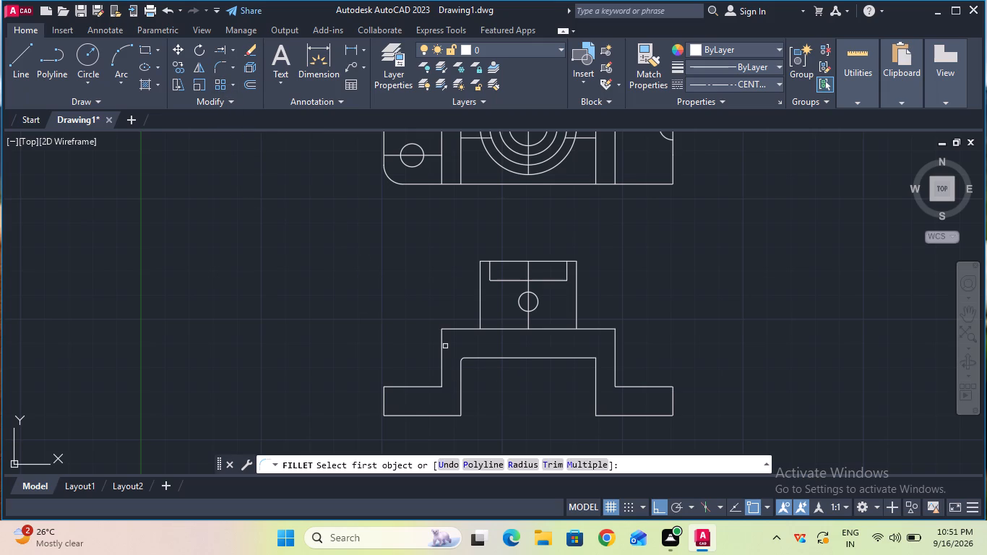
left_click(440, 346)
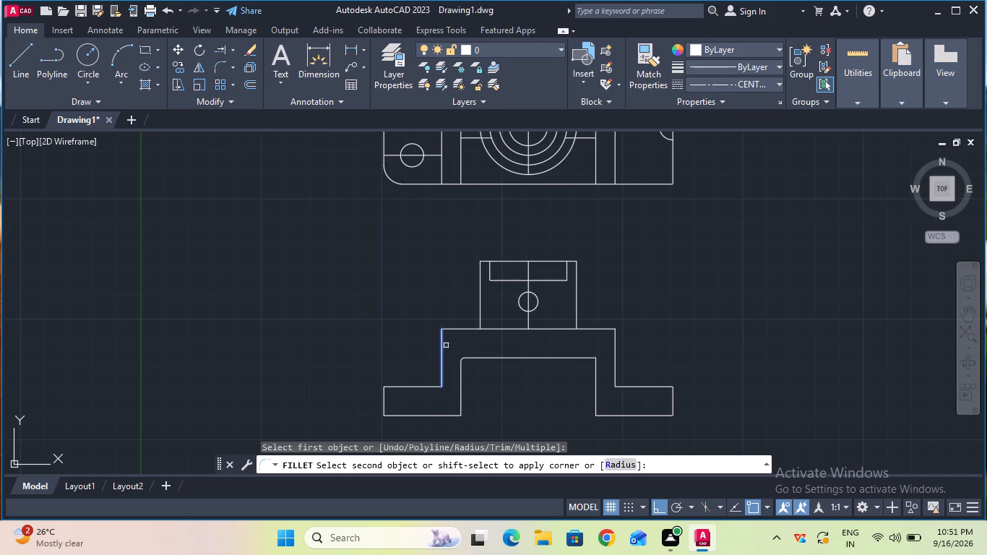
left_click(454, 330)
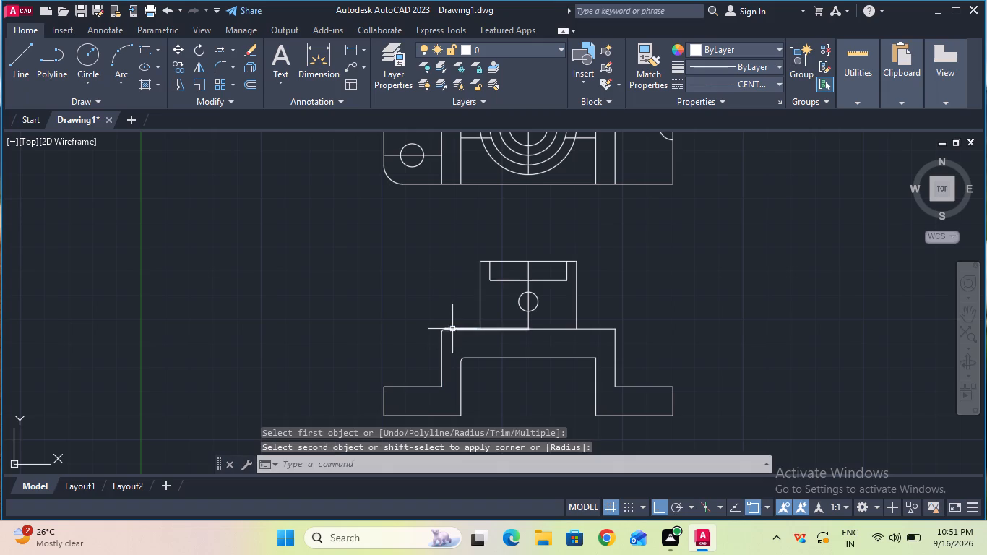
left_click(223, 62)
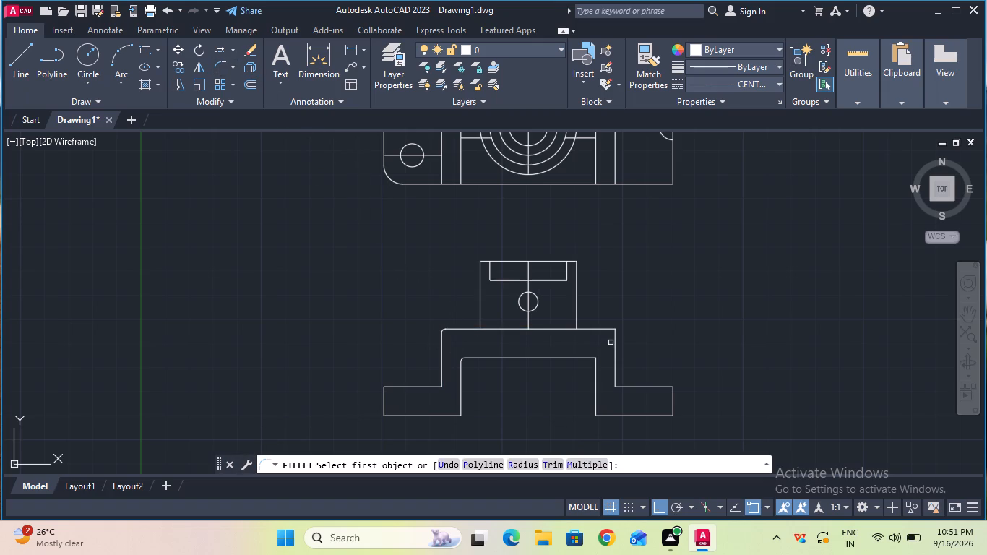
left_click(600, 330)
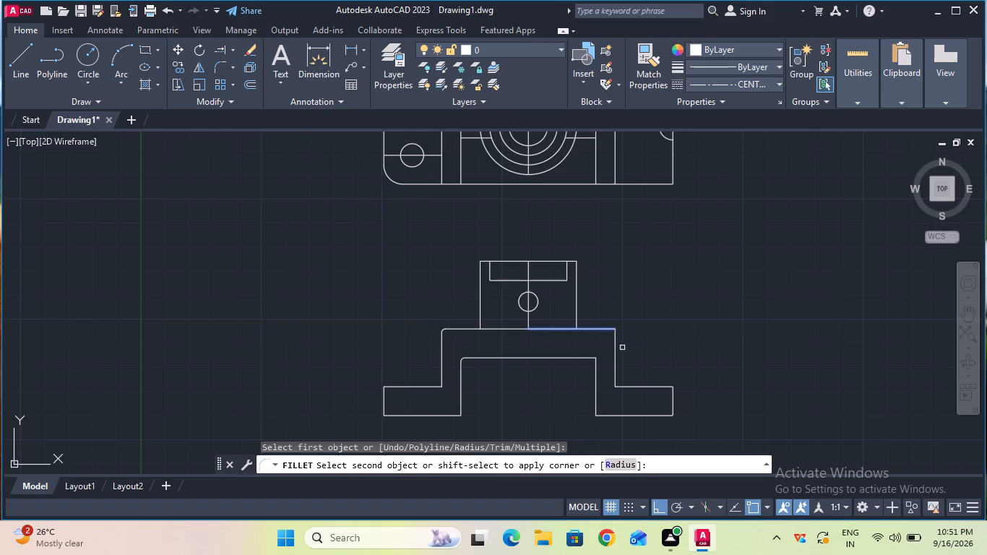
left_click(614, 348)
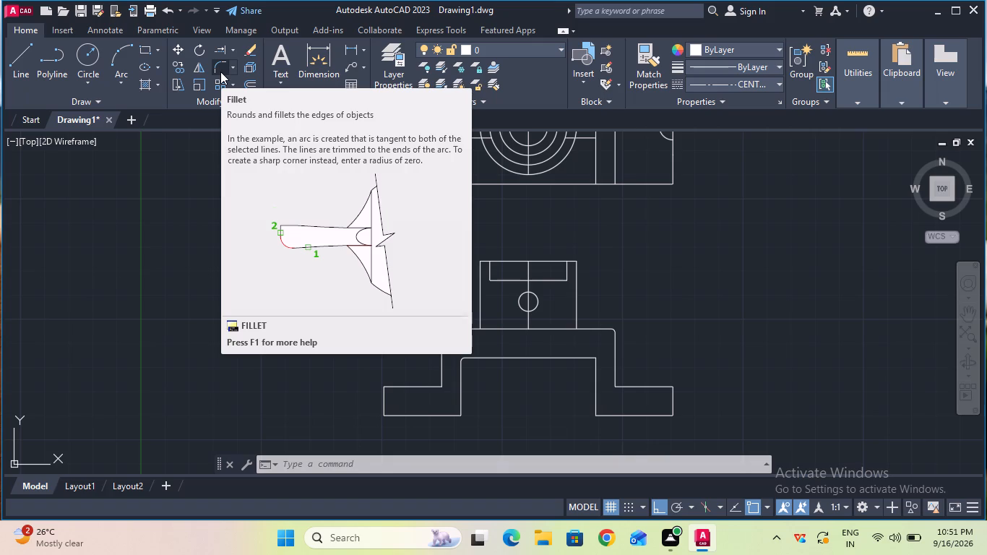
Fillet the upper-right corner of the bridge's inner opening with the same 2 mm radius.
left_click(220, 72)
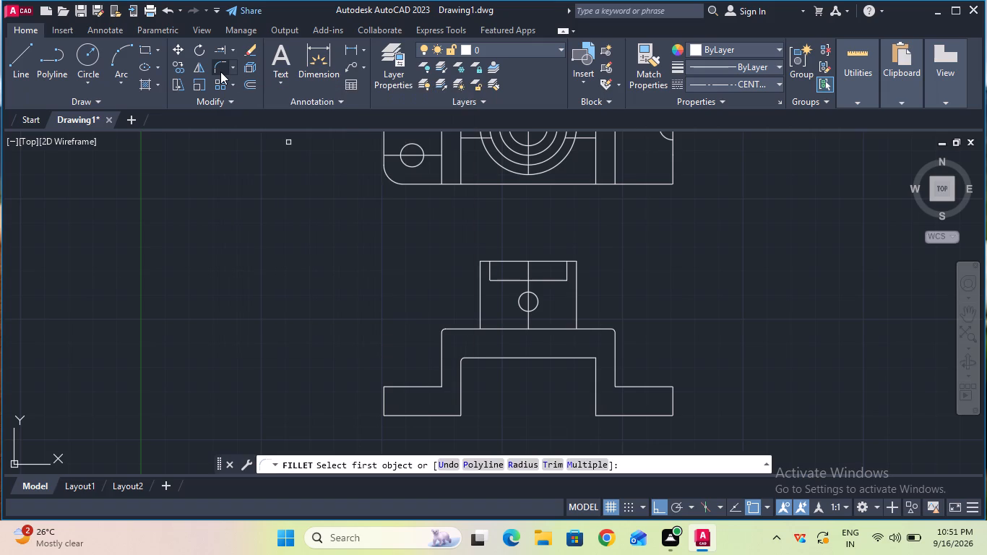
left_click(566, 358)
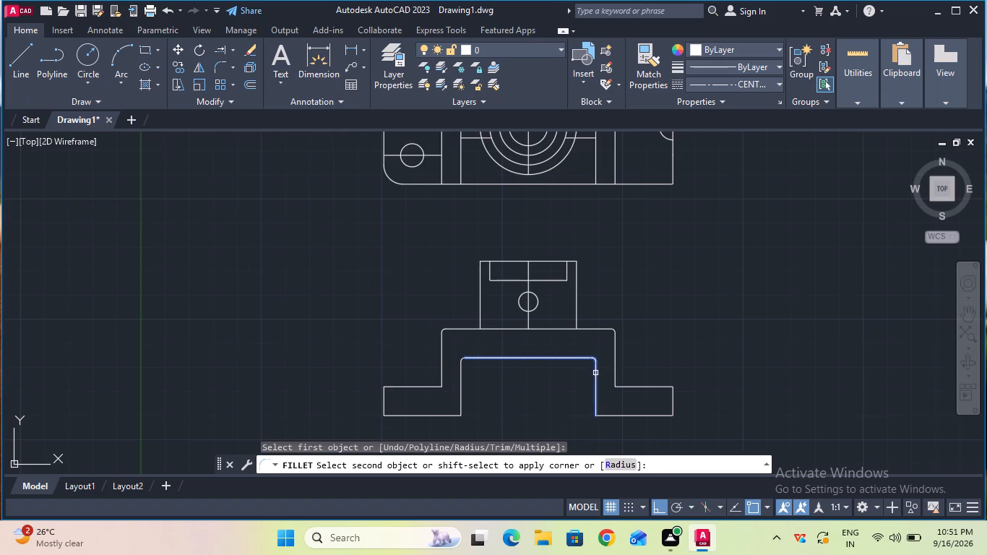
left_click(595, 373)
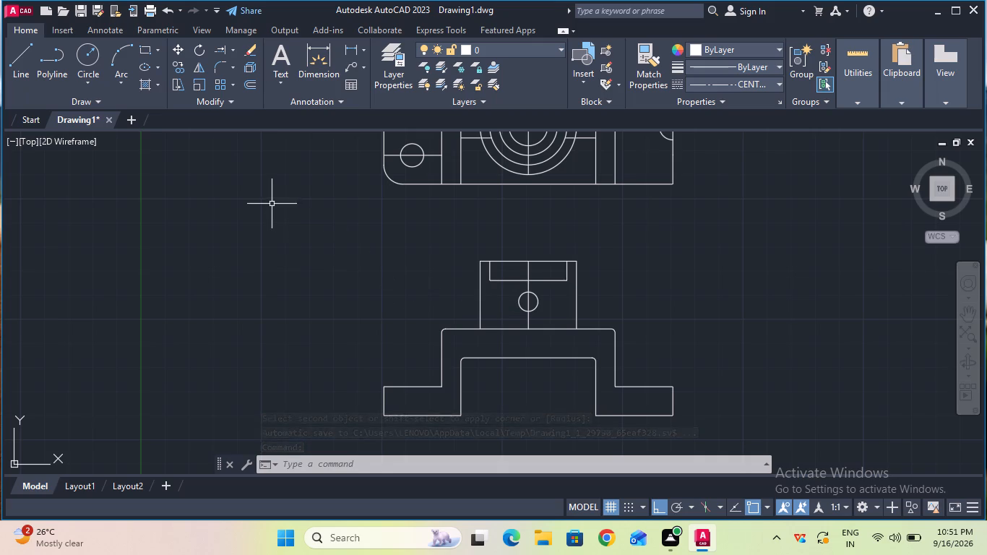
Fillet the two inside corners where the bridge's outer legs meet the tops of the flanges, using the 2 mm radius.
left_click(219, 72)
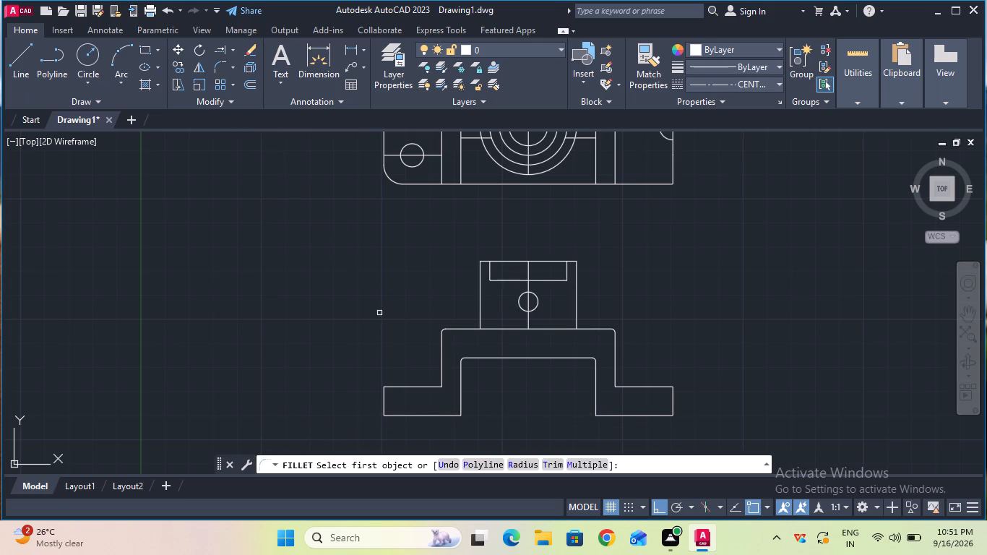
left_click(426, 386)
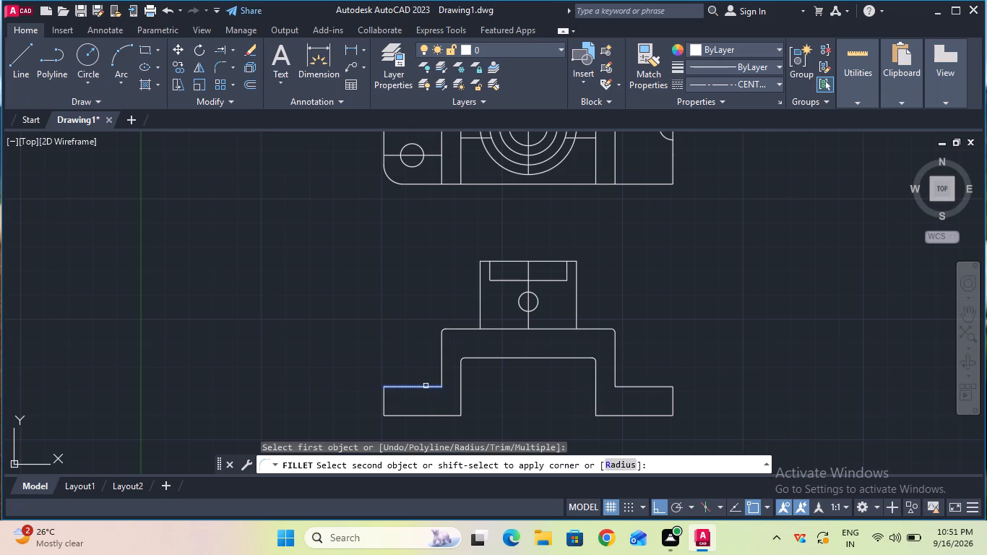
left_click(442, 379)
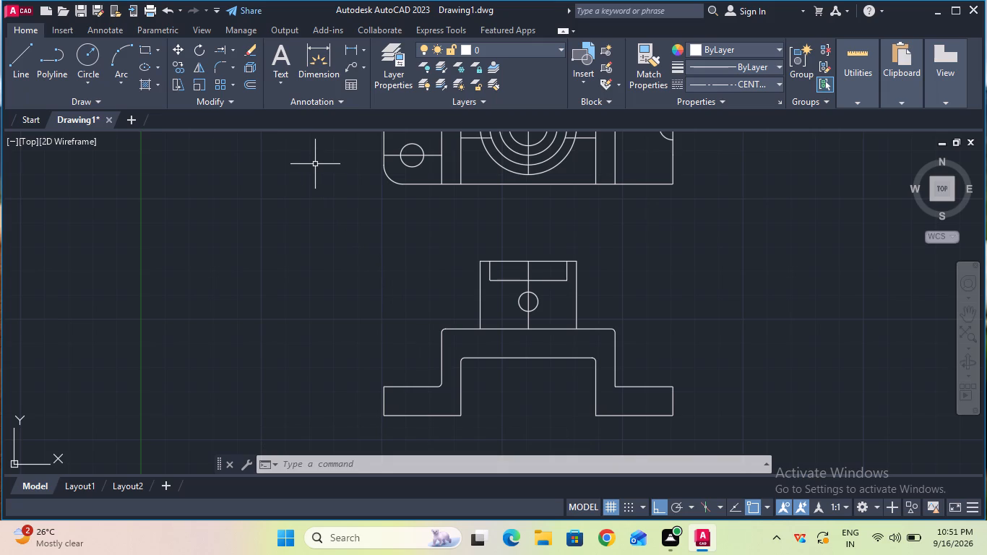
left_click(213, 64)
left_click(629, 387)
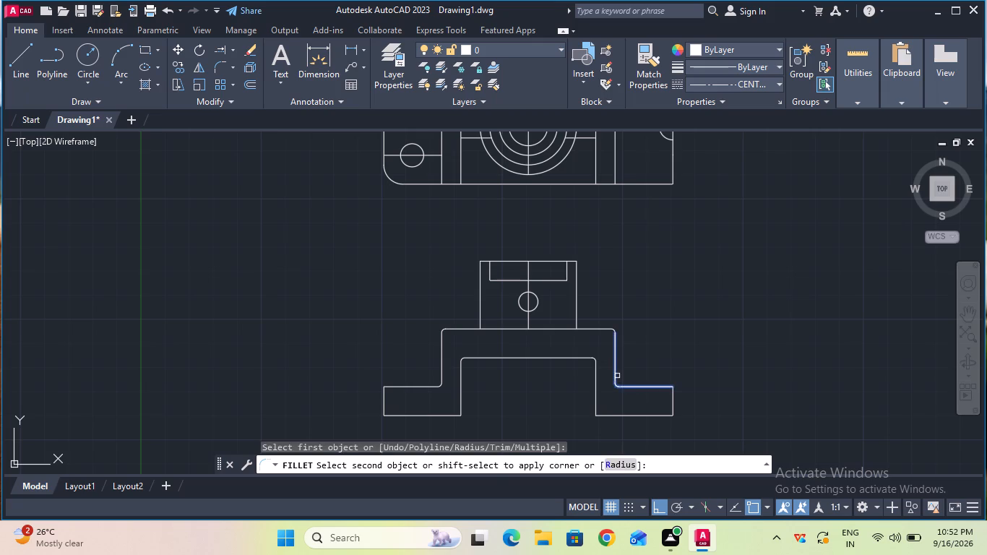
left_click(617, 376)
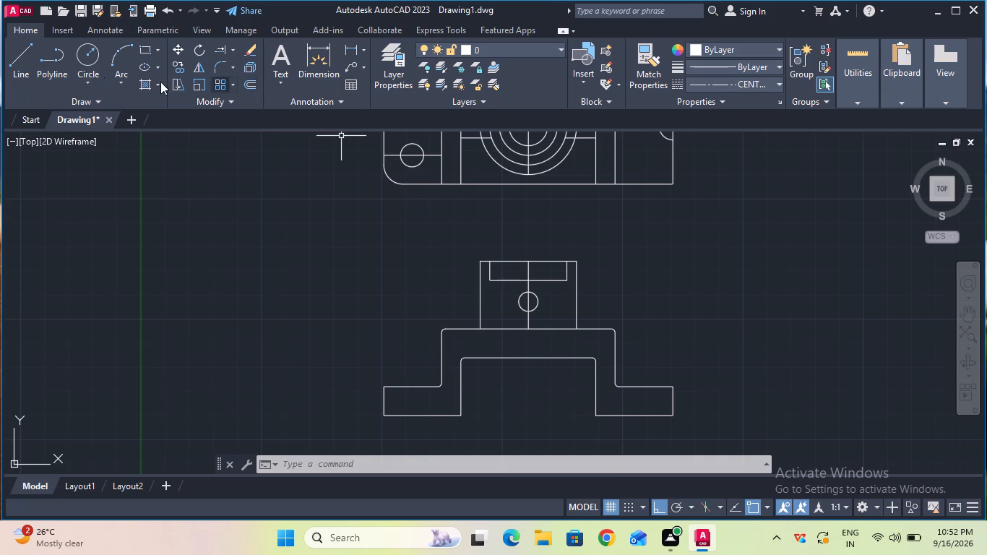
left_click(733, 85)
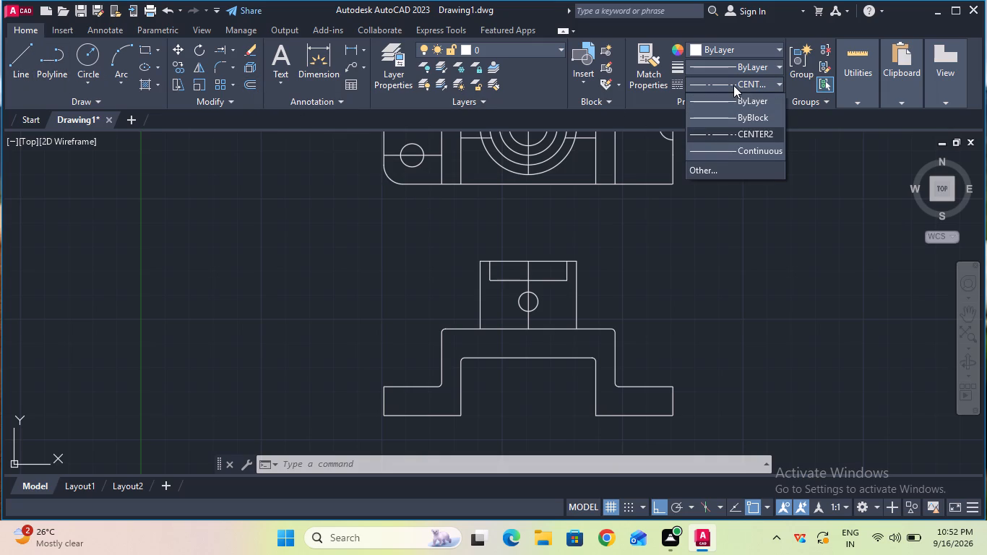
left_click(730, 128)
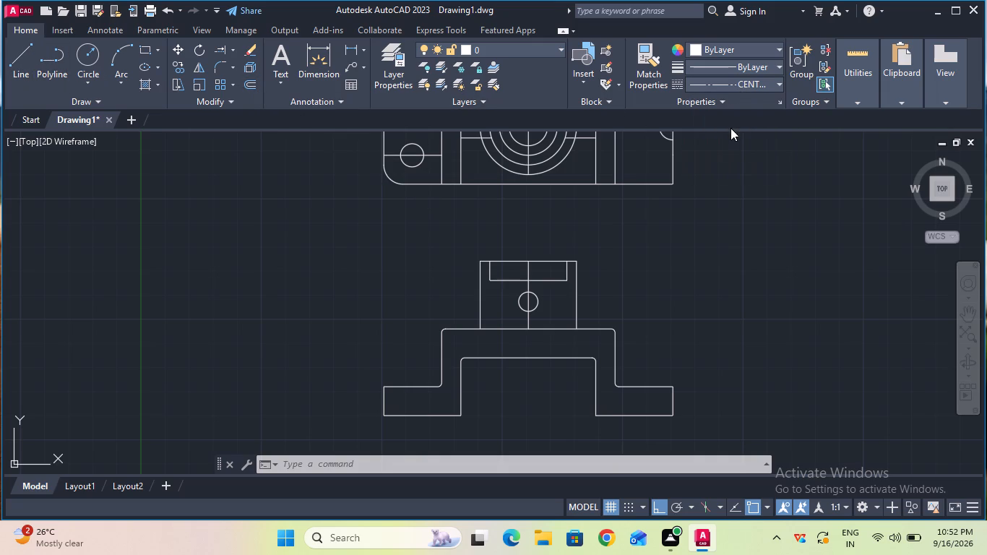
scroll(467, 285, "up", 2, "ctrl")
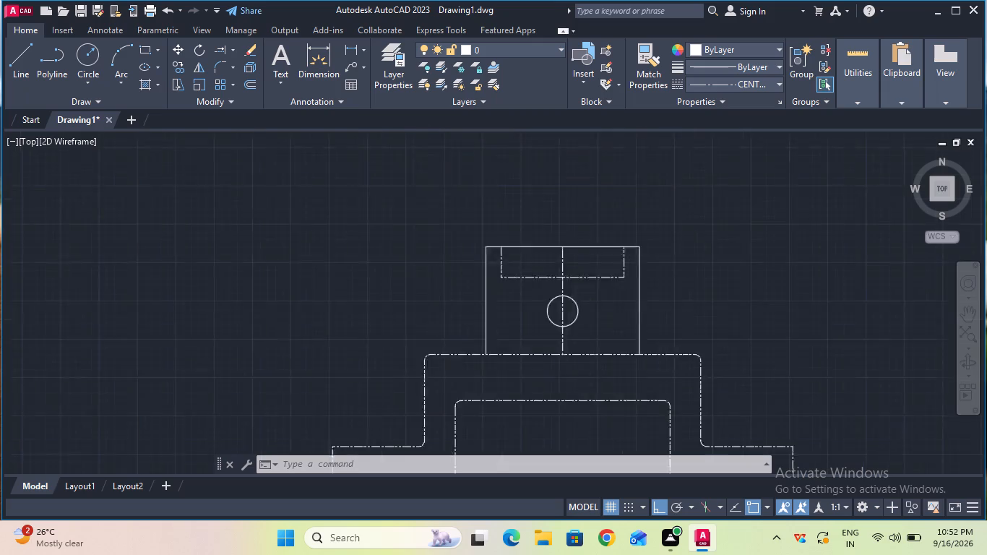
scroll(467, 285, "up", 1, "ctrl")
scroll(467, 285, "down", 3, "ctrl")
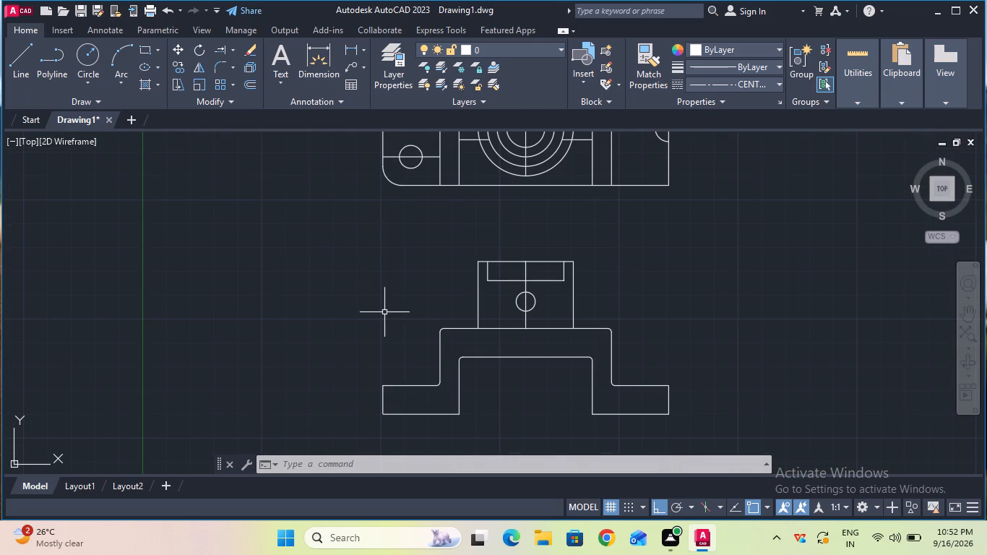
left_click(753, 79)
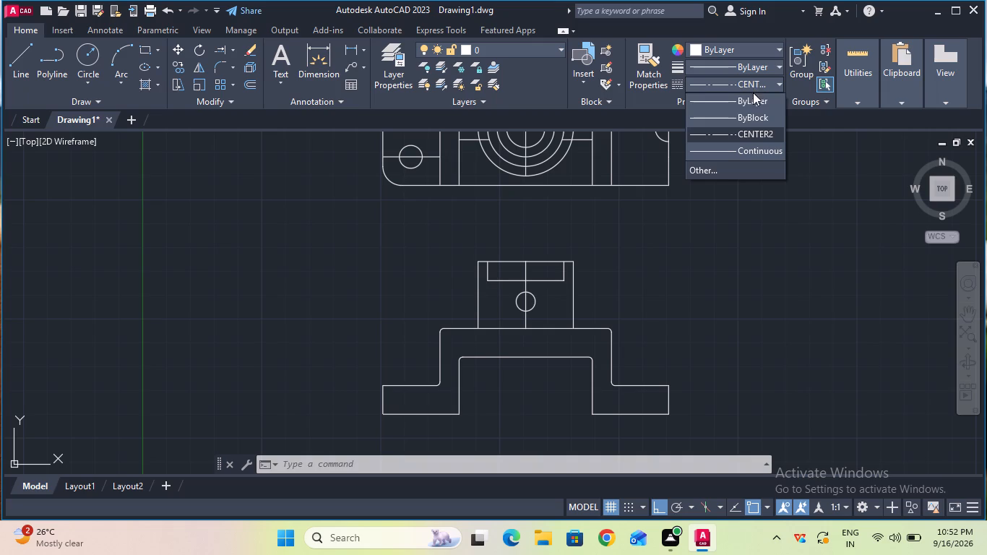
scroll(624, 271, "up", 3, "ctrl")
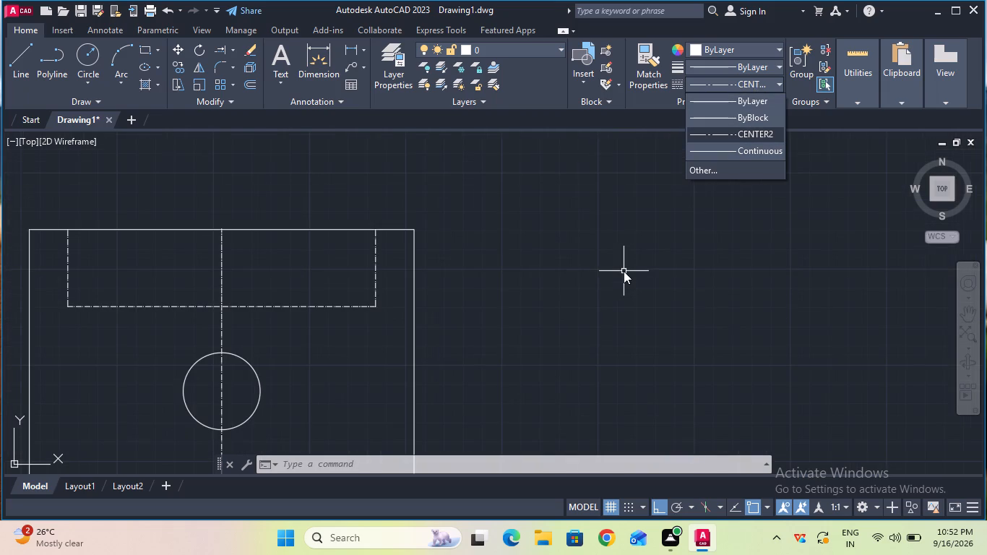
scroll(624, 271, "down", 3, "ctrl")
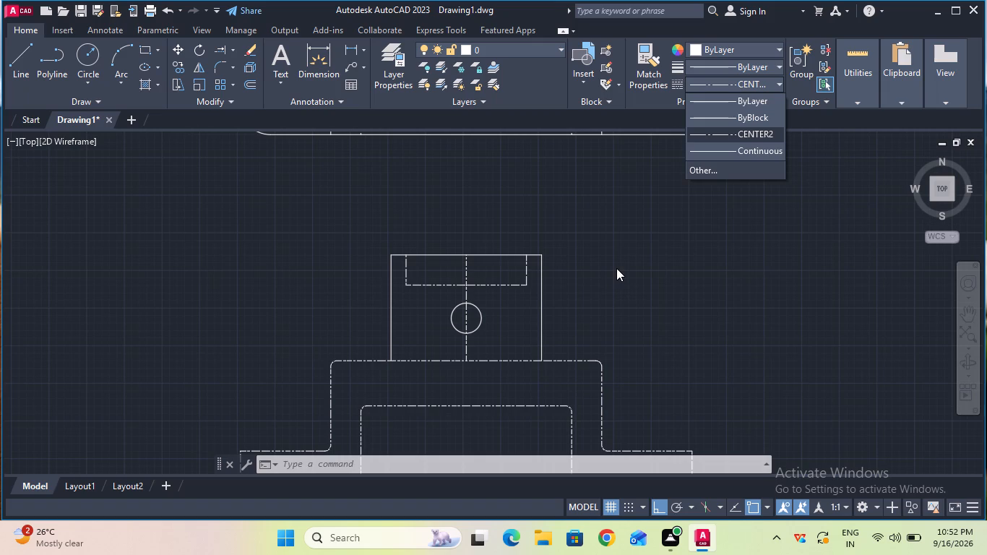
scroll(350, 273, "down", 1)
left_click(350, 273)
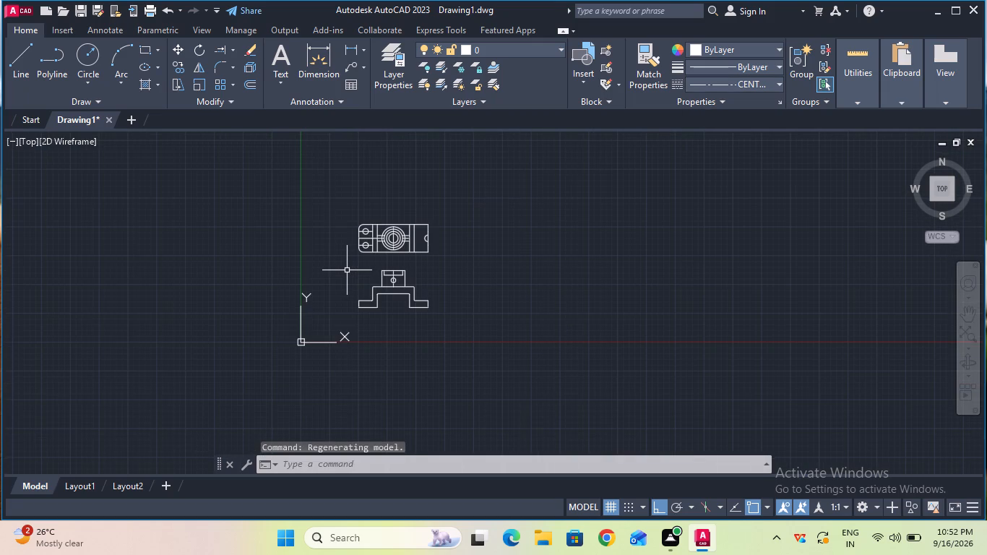
Join all the connected lines and arcs of the front view into polylines.
scroll(347, 270, "up", 2, "ctrl")
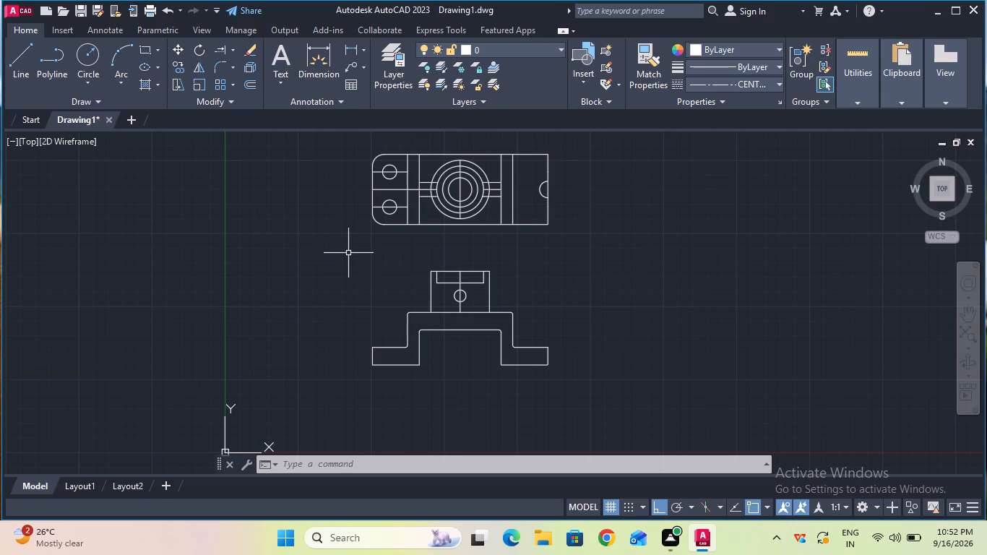
left_click(363, 240)
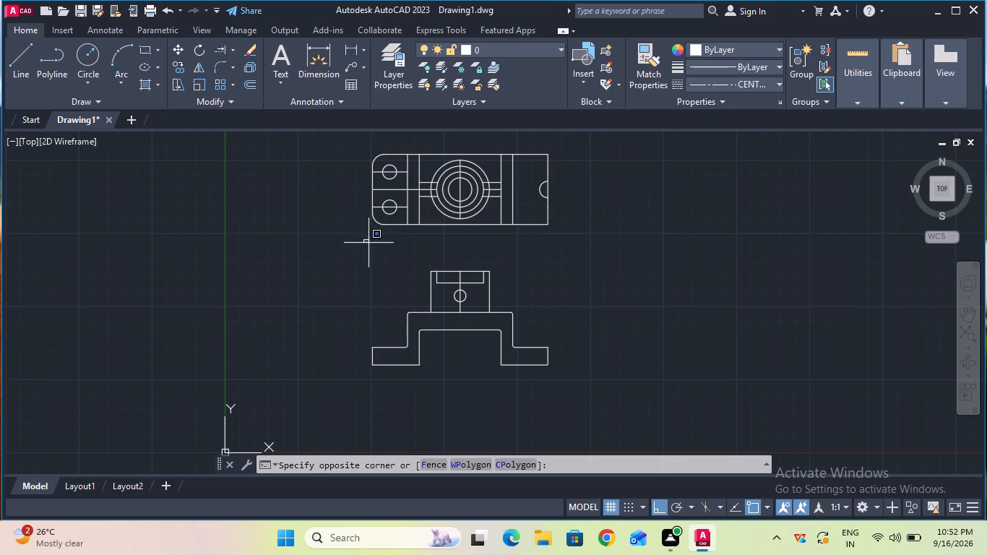
left_click(566, 403)
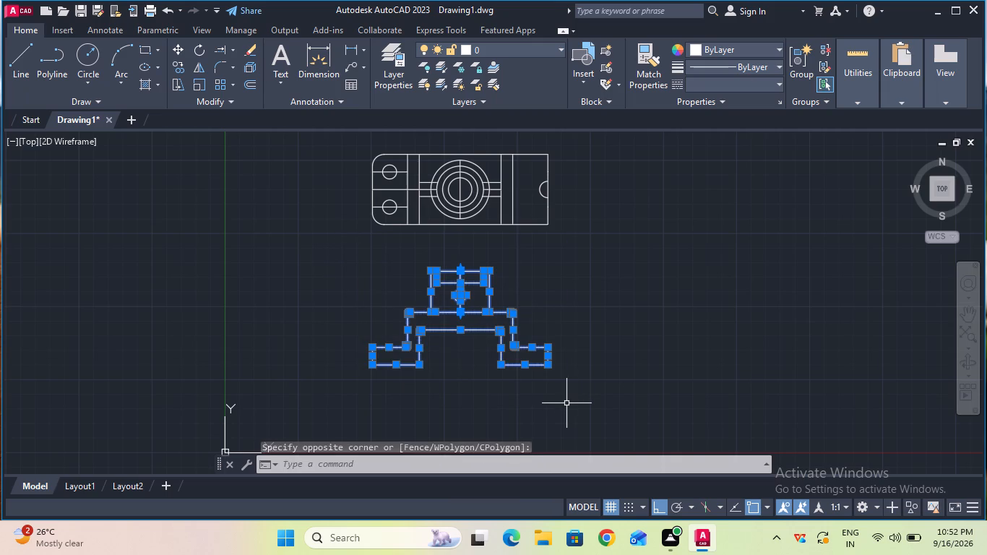
key("j")
type("oi")
left_click(384, 442)
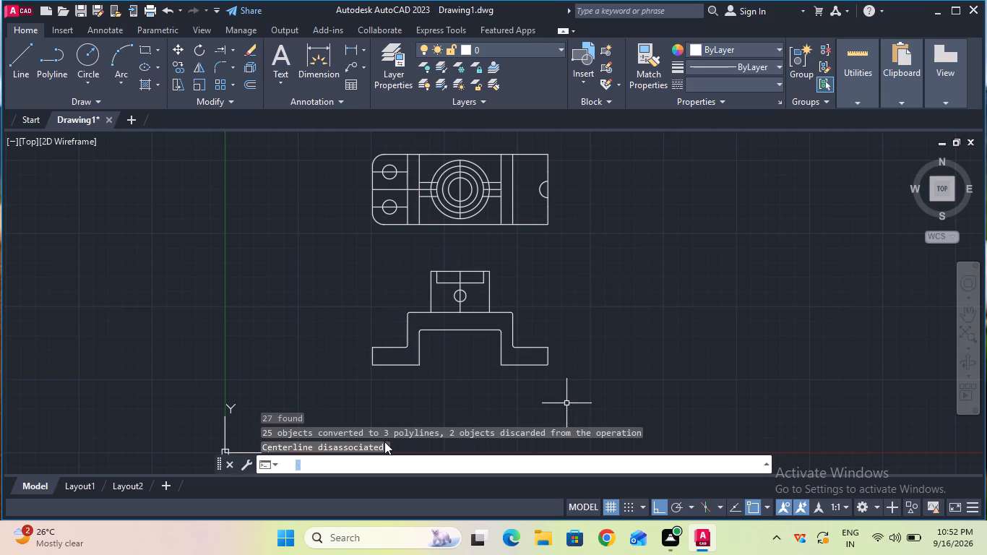
Change the linetype of the joined bridge outline in the front view to ByBlock in its properties.
scroll(387, 356, "up", 3, "ctrl")
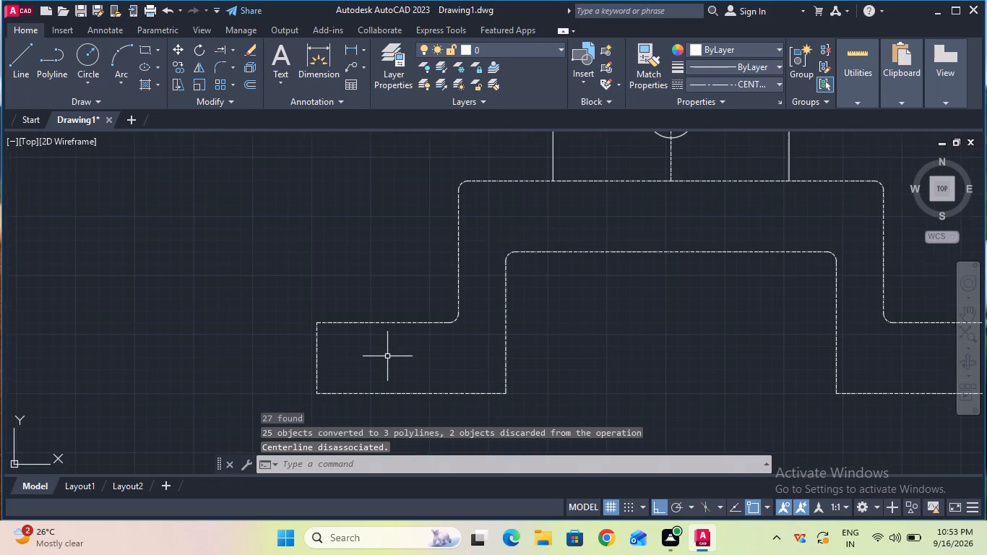
scroll(387, 356, "down", 2, "ctrl")
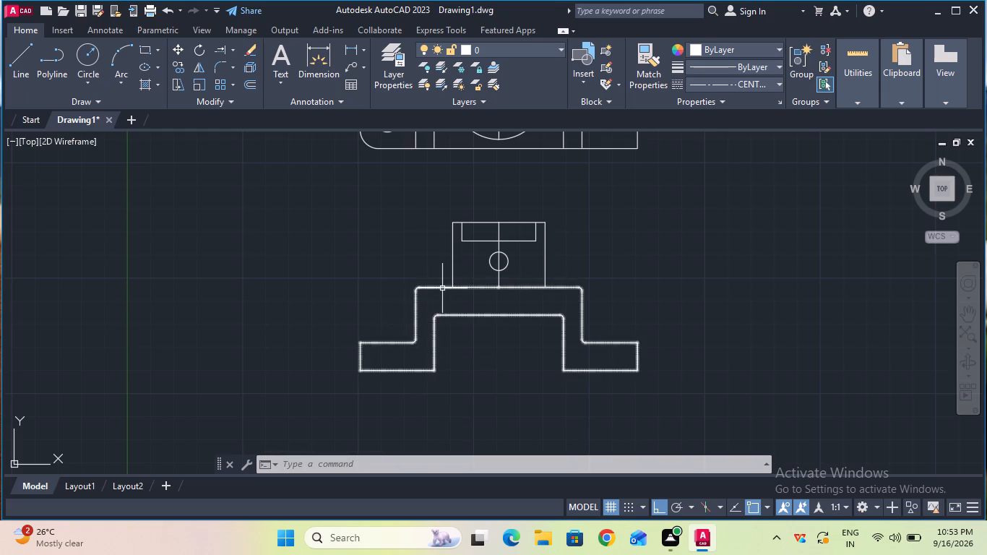
scroll(442, 288, "up", 2, "ctrl")
scroll(442, 288, "down", 1, "ctrl")
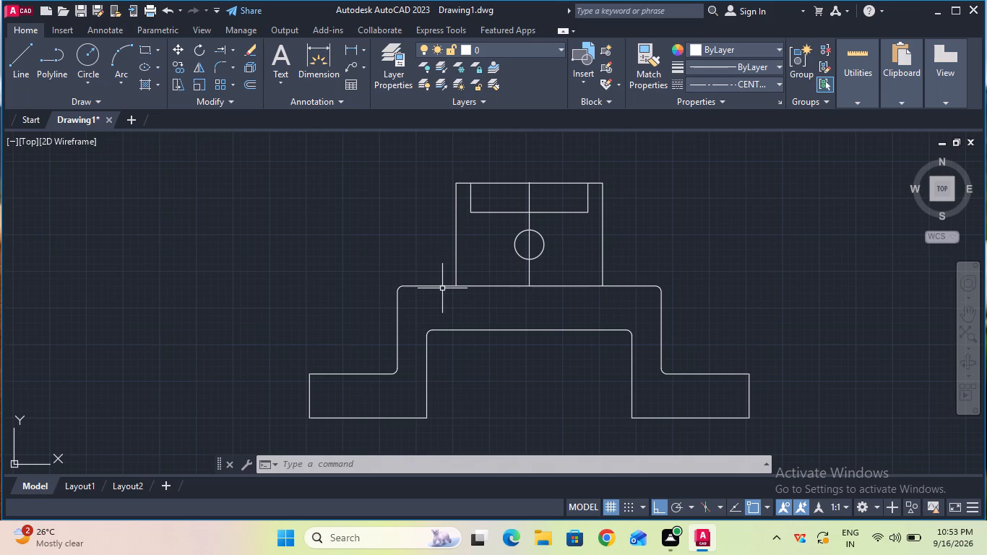
left_click(429, 287)
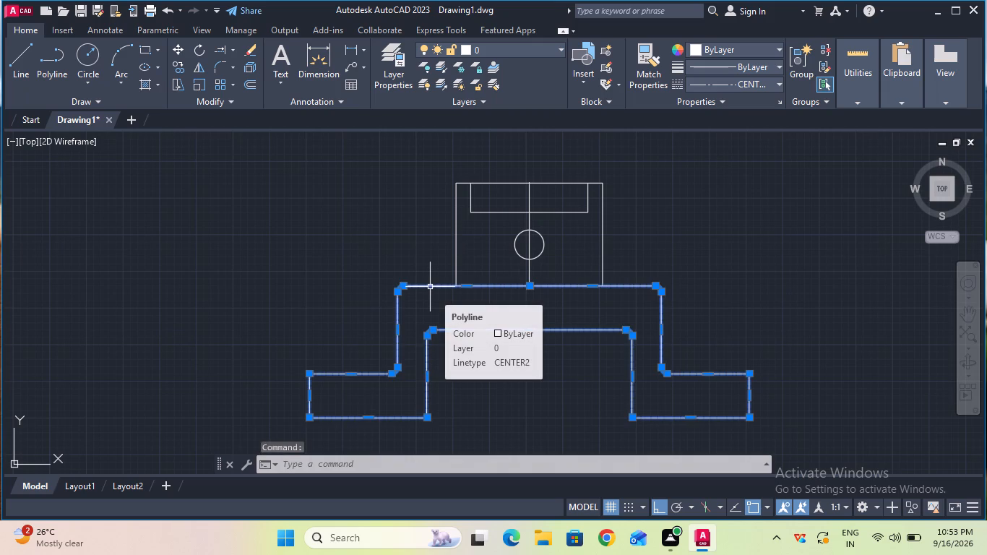
type("pr")
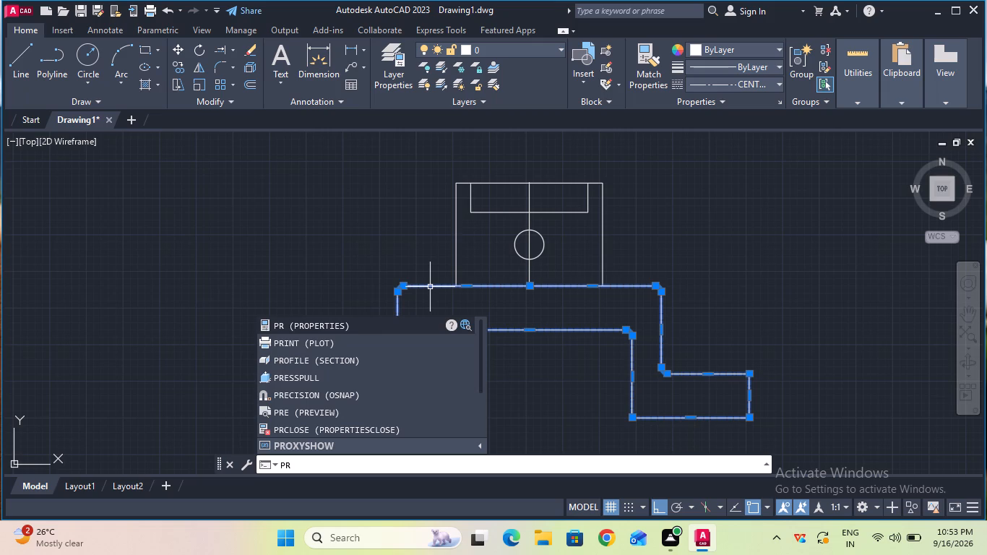
left_click(372, 322)
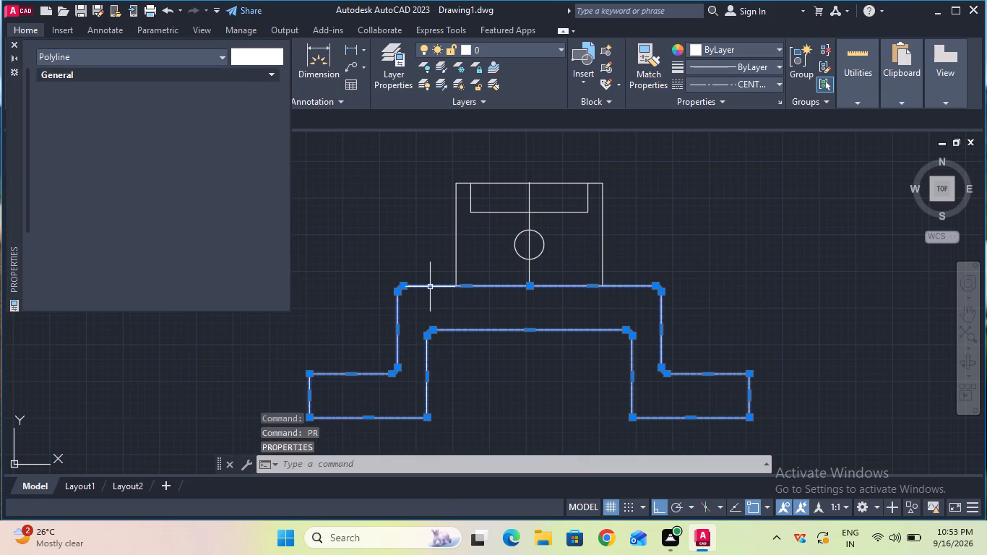
left_click(249, 111)
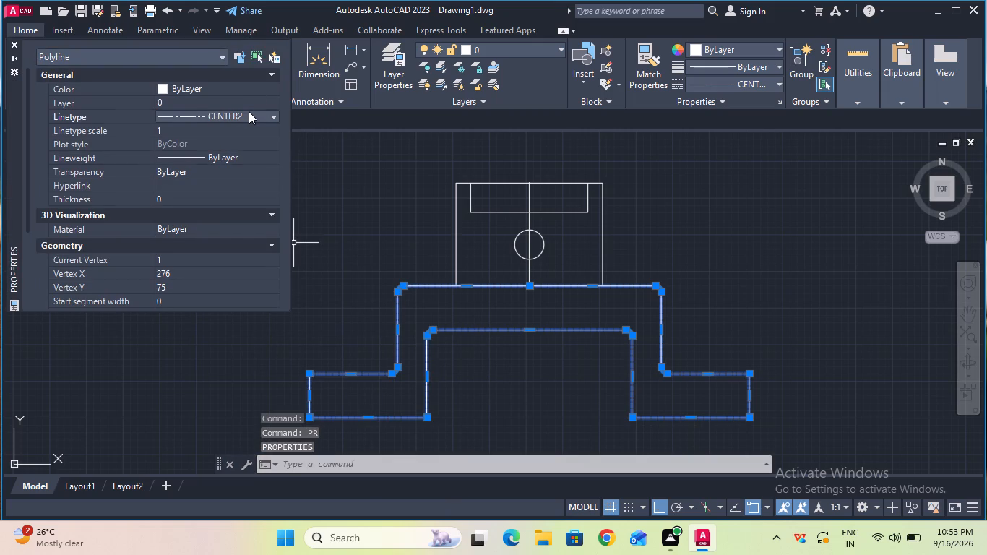
left_click(249, 111)
left_click(239, 147)
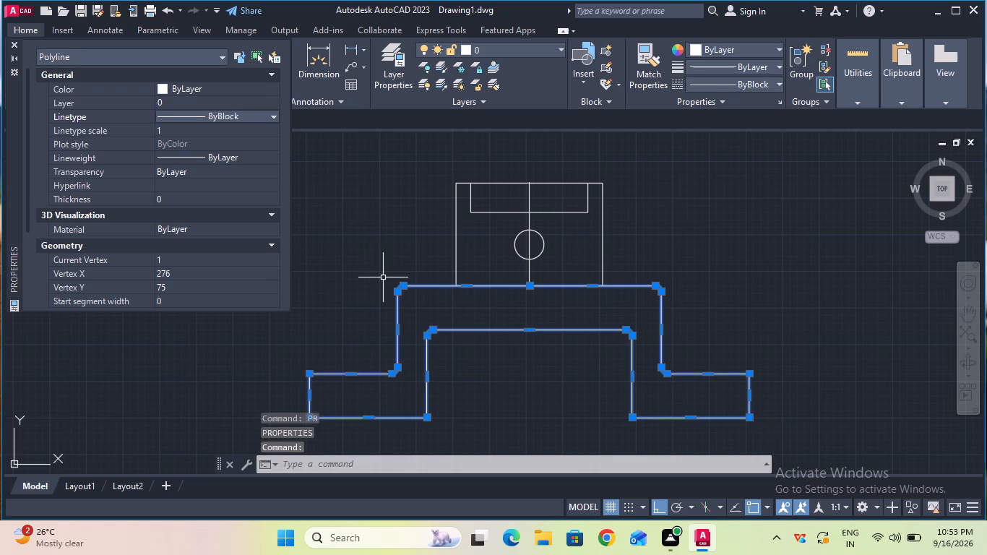
Deselect the front view's bridge outline and close the Properties palette.
key("Escape")
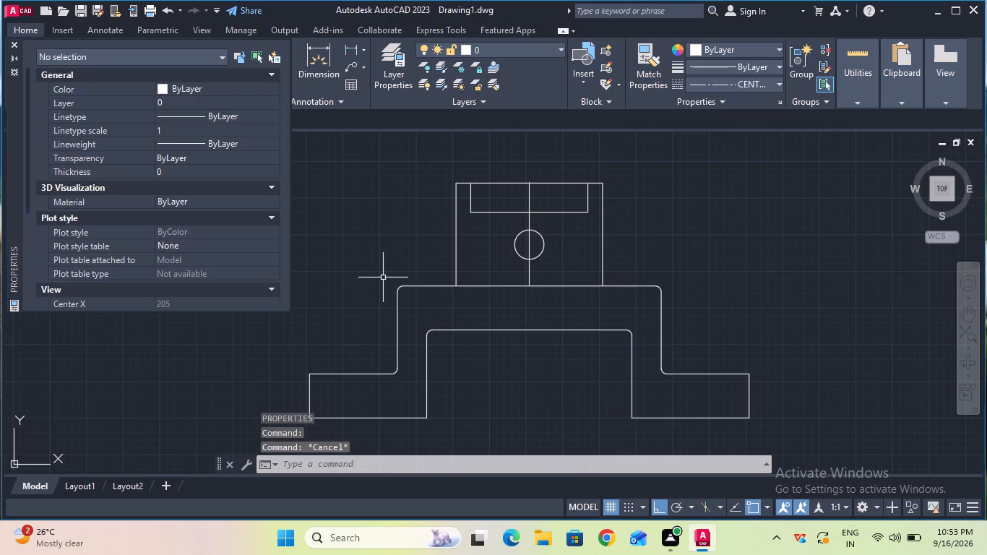
left_click(12, 40)
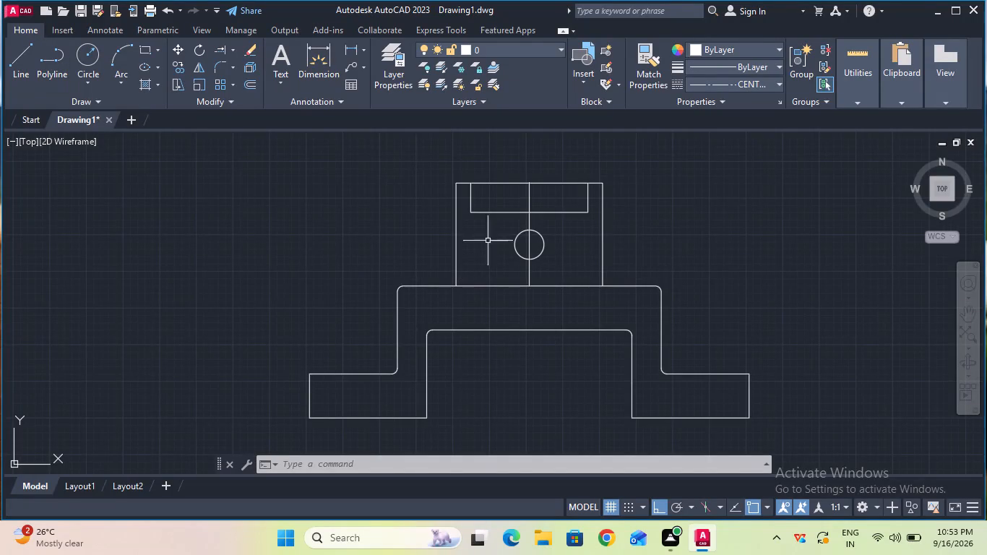
Project the 30 mm circle's left quadrant from the top view with a vertical line down to the front view's counterbore floor.
scroll(509, 230, "up", 2, "ctrl")
scroll(509, 230, "down", 2, "ctrl")
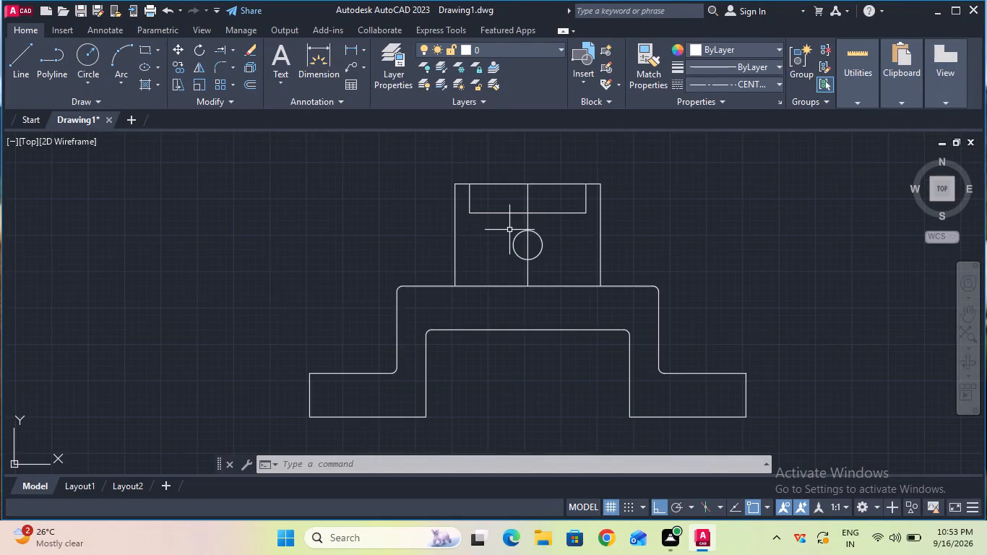
scroll(509, 230, "down", 1, "ctrl")
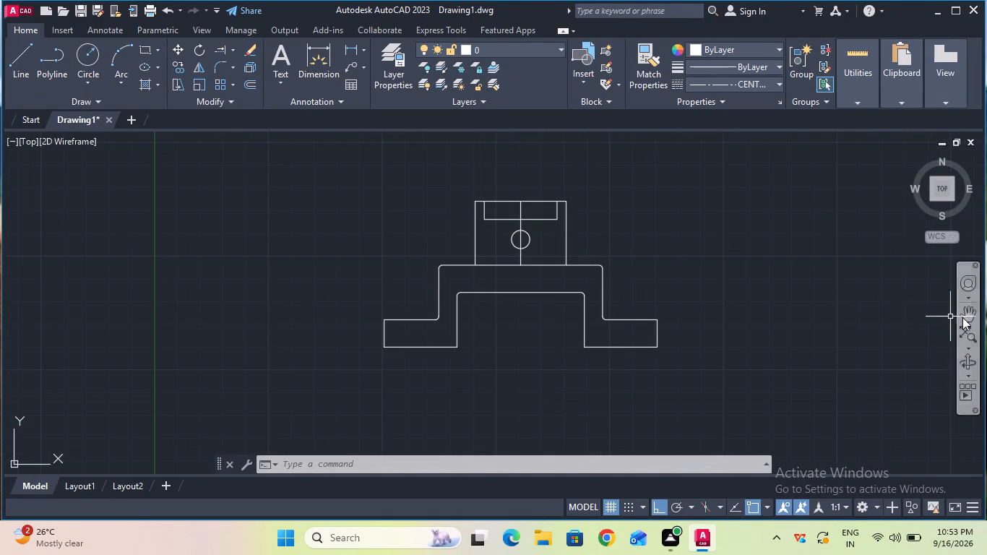
left_click(969, 317)
left_click_drag(833, 275, 827, 372)
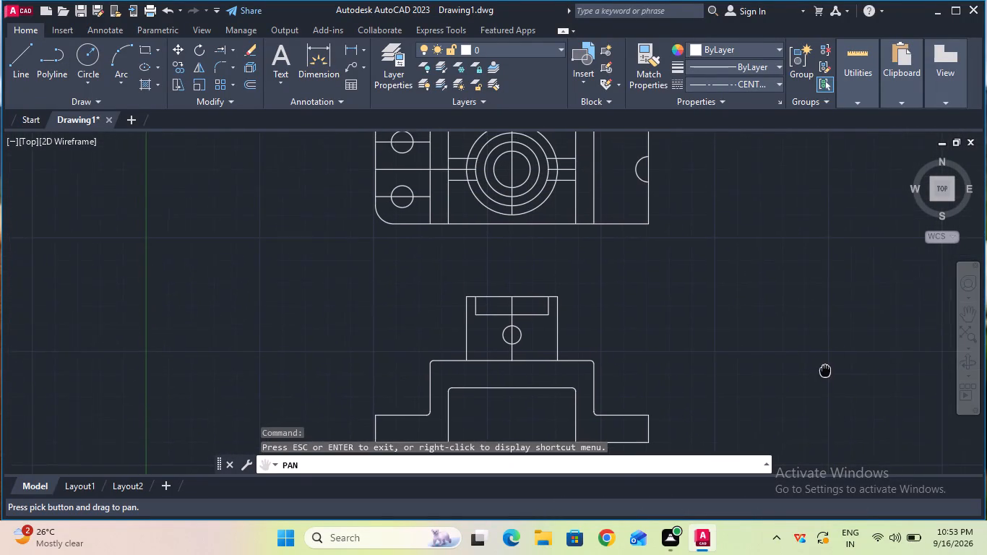
left_click_drag(827, 372, 829, 374)
key("Escape")
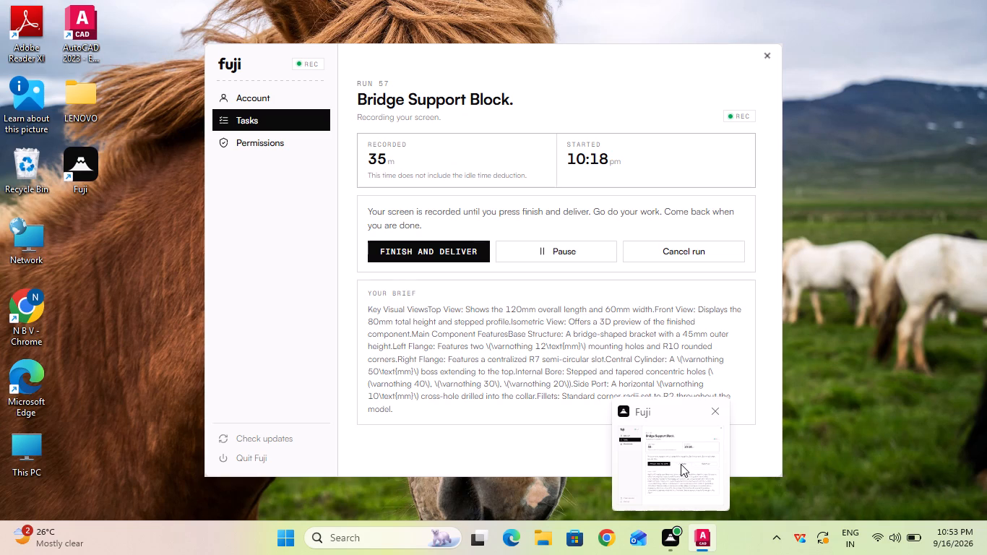
left_click(737, 540)
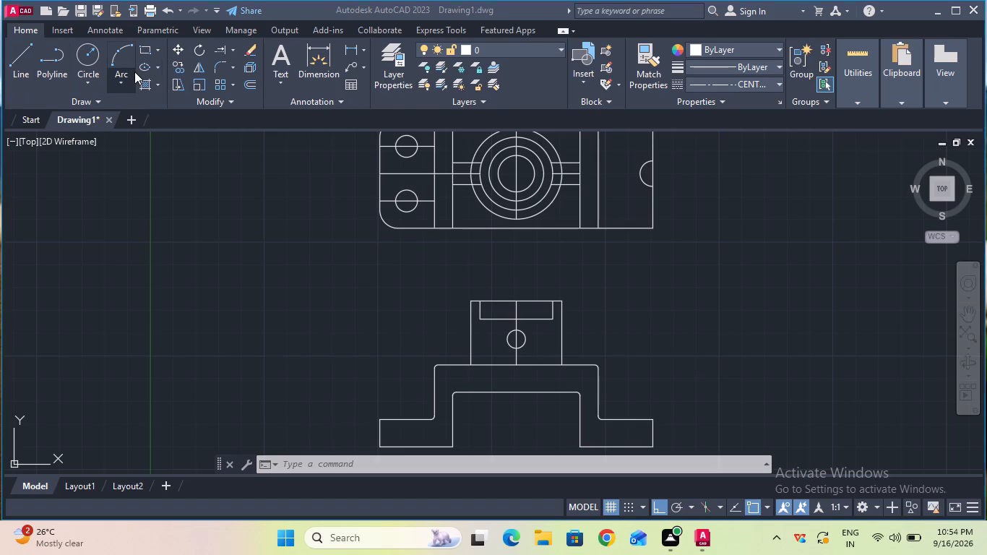
left_click(20, 60)
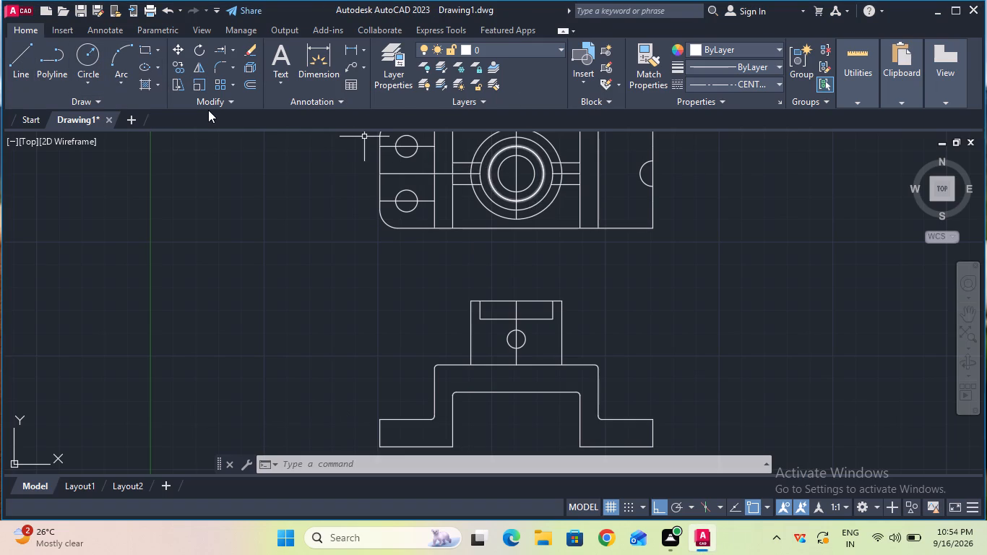
left_click(14, 52)
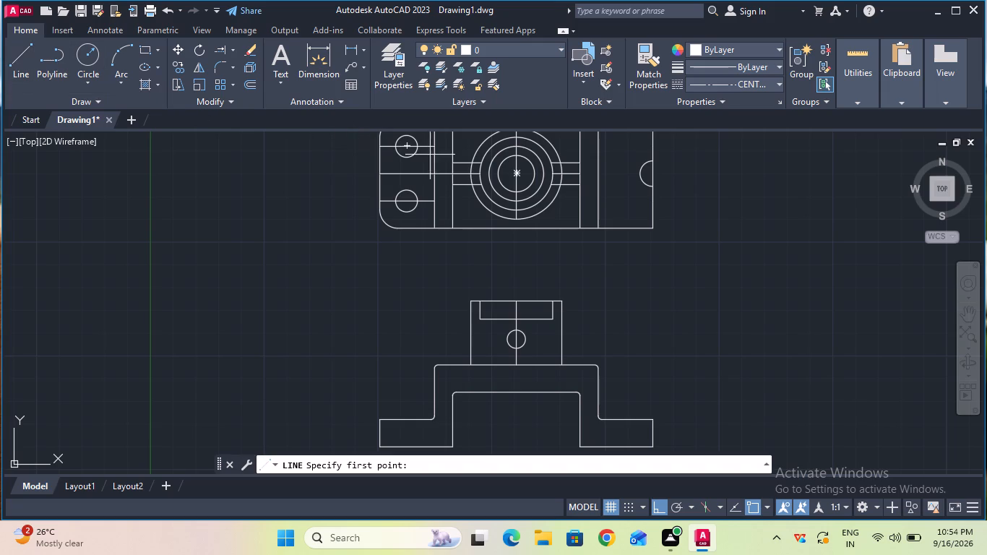
left_click(487, 172)
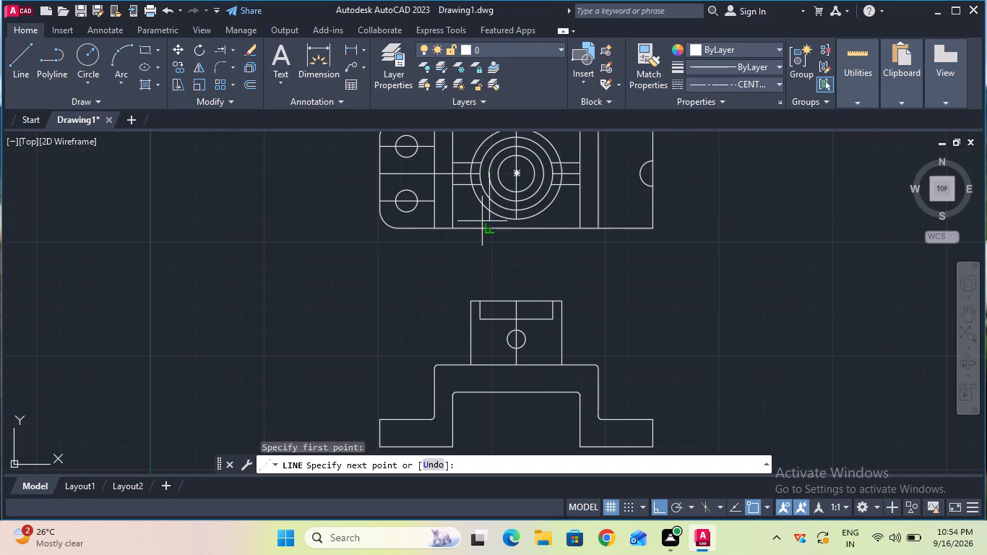
left_click(491, 319)
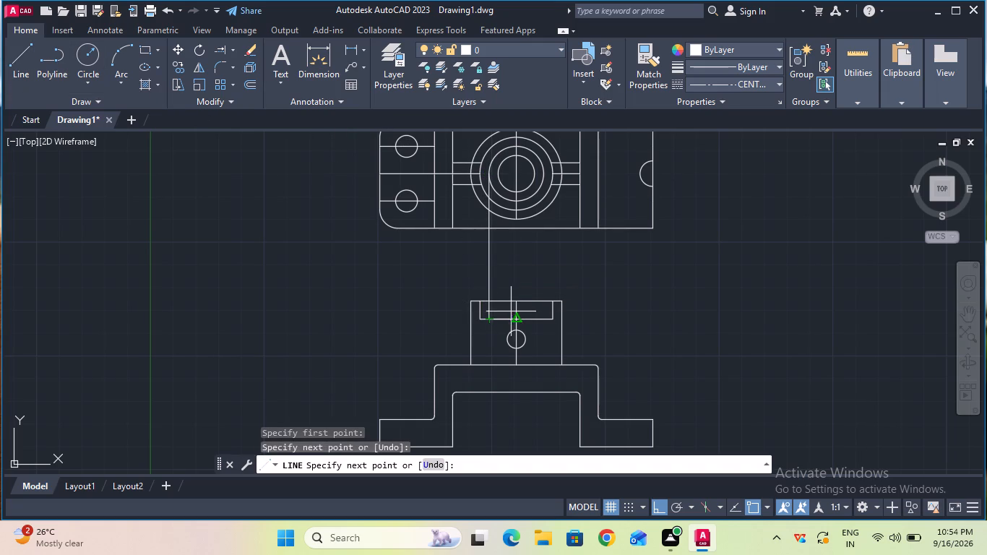
key("Escape")
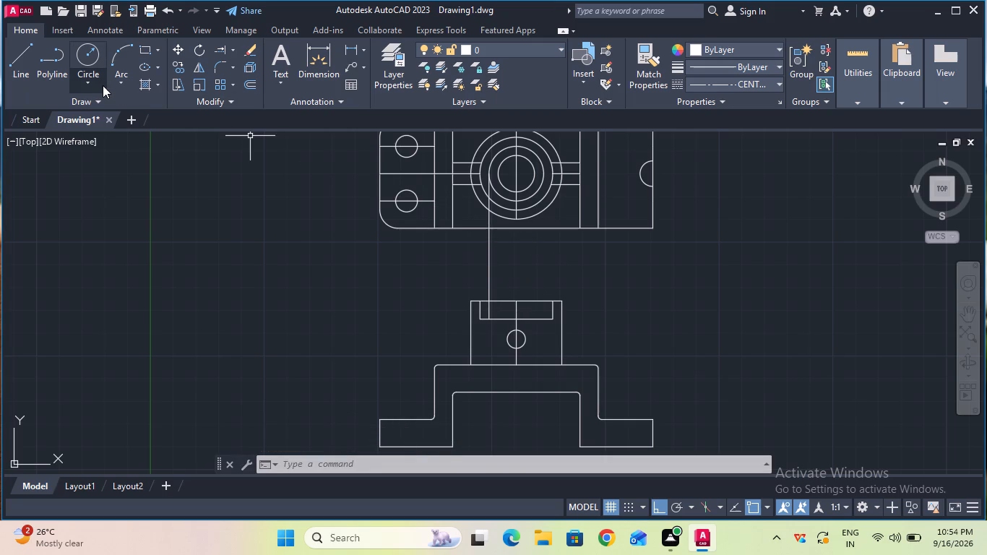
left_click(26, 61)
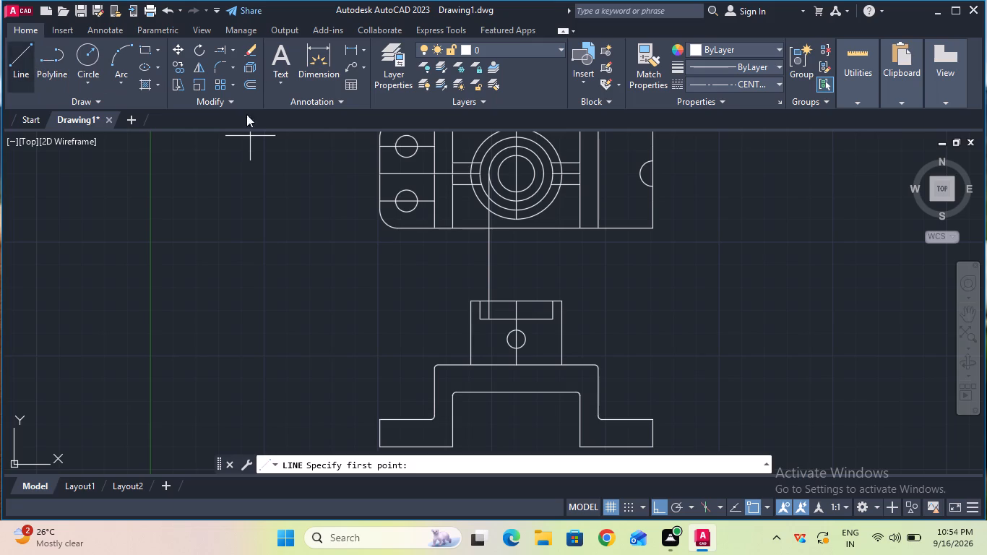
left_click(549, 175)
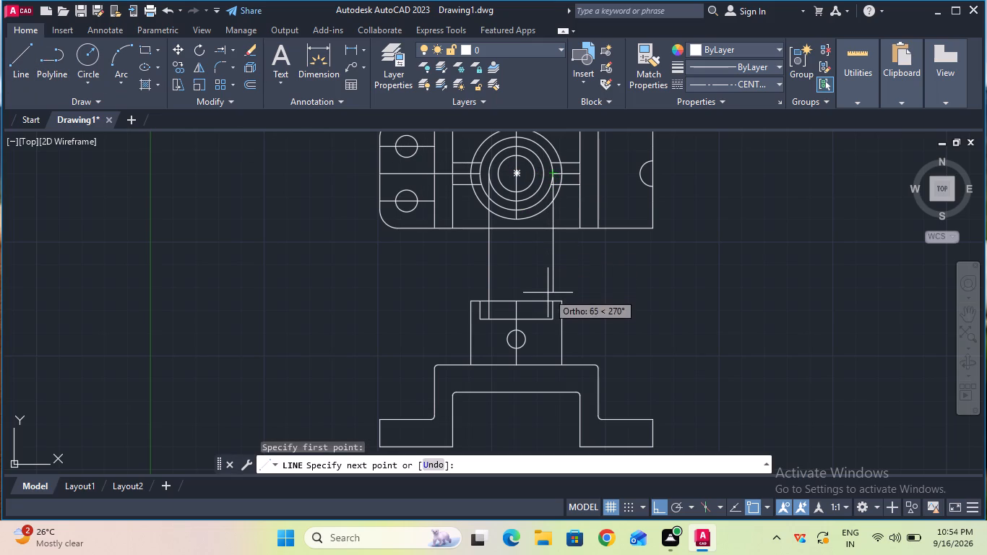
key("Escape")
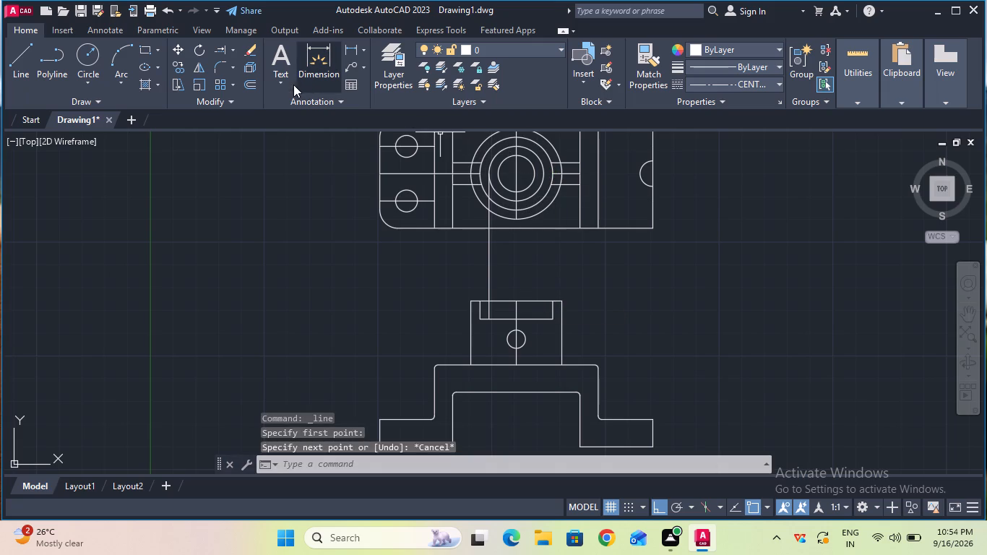
Project the 30 mm circle's right quadrant from the top view with a vertical line down to the counterbore floor.
left_click(29, 52)
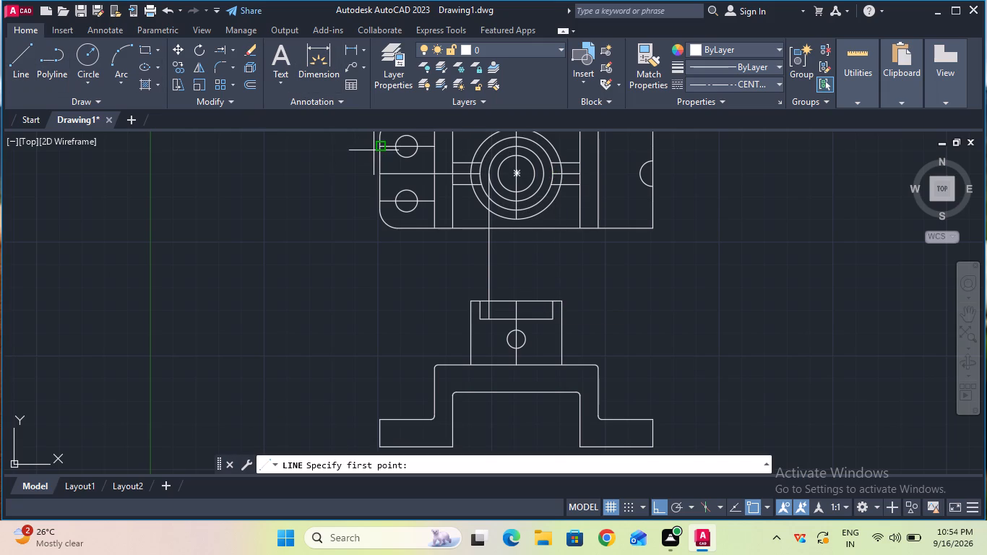
left_click(543, 173)
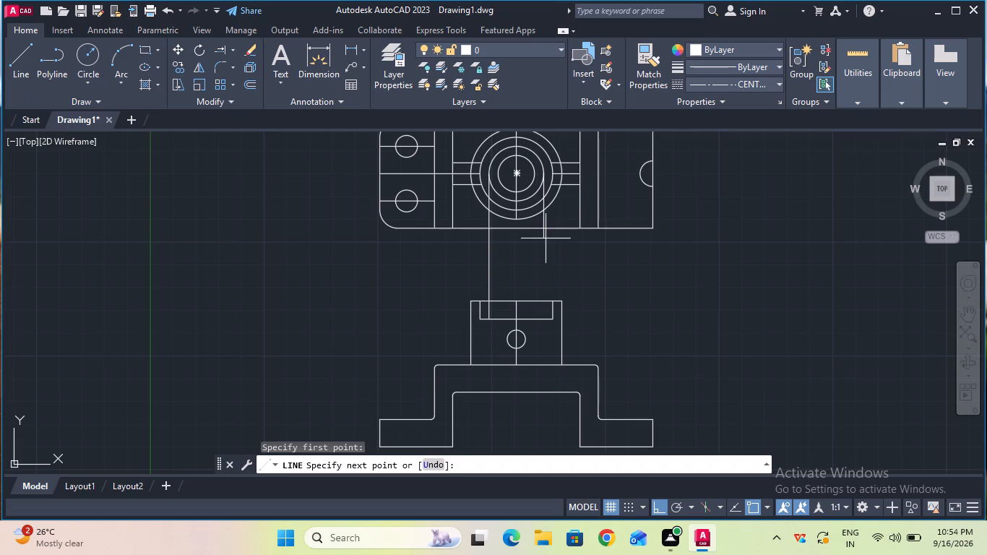
left_click(547, 315)
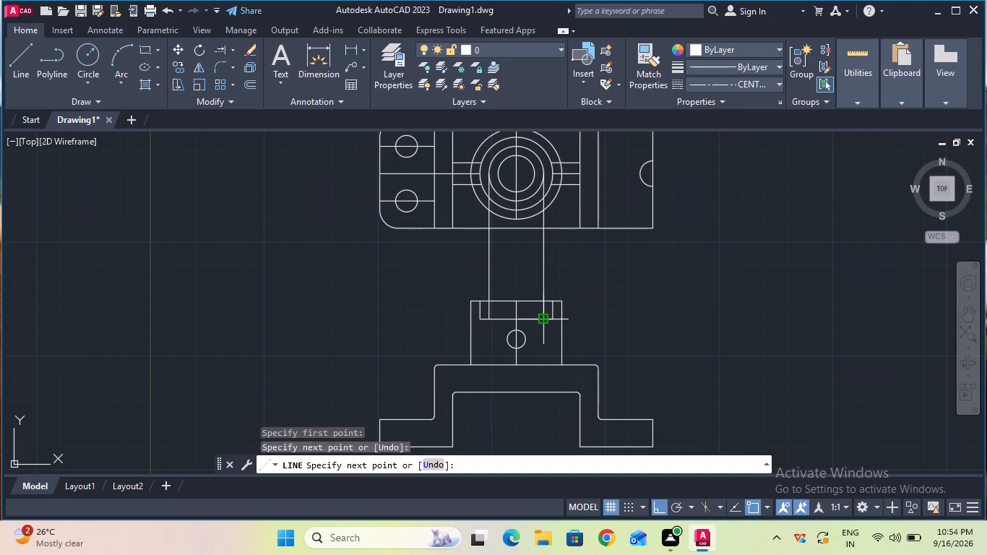
key("Escape")
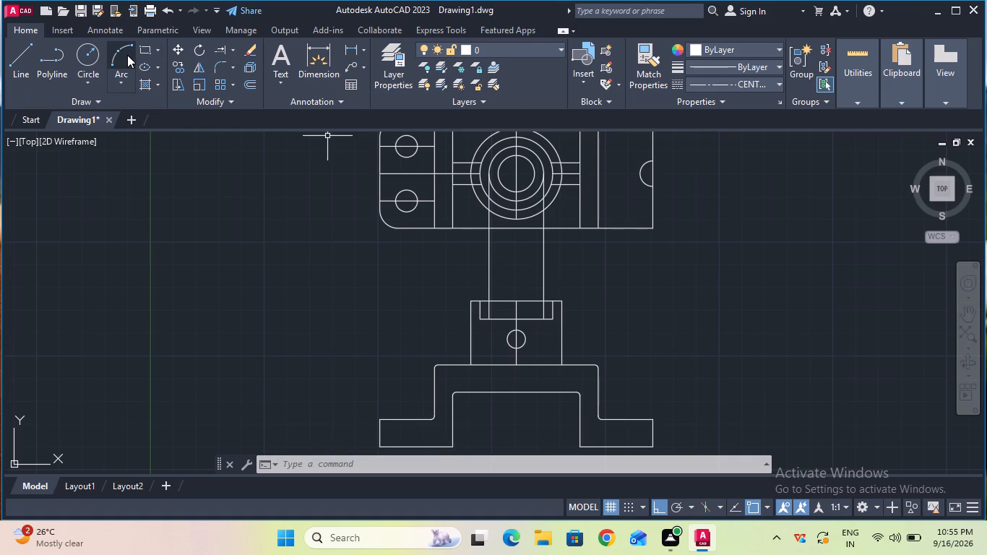
Project the 20 mm circle's left and right quadrants with vertical lines down to the top edge of the bridge's inner opening.
left_click(31, 57)
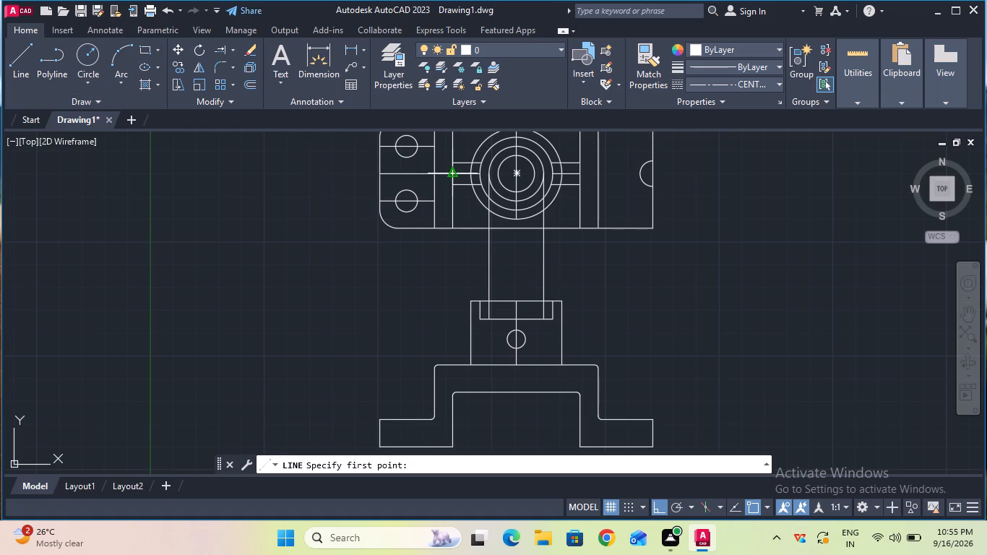
left_click(499, 173)
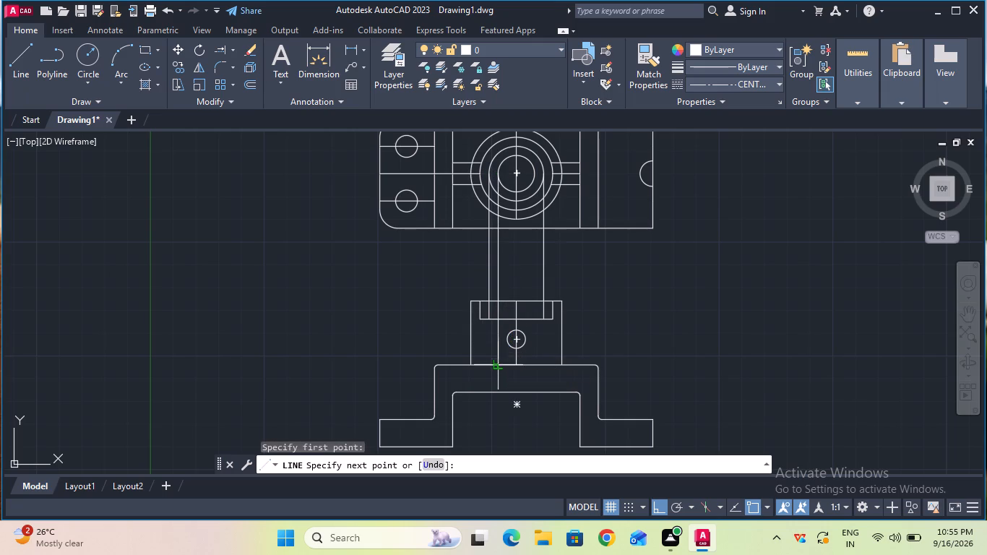
left_click(497, 396)
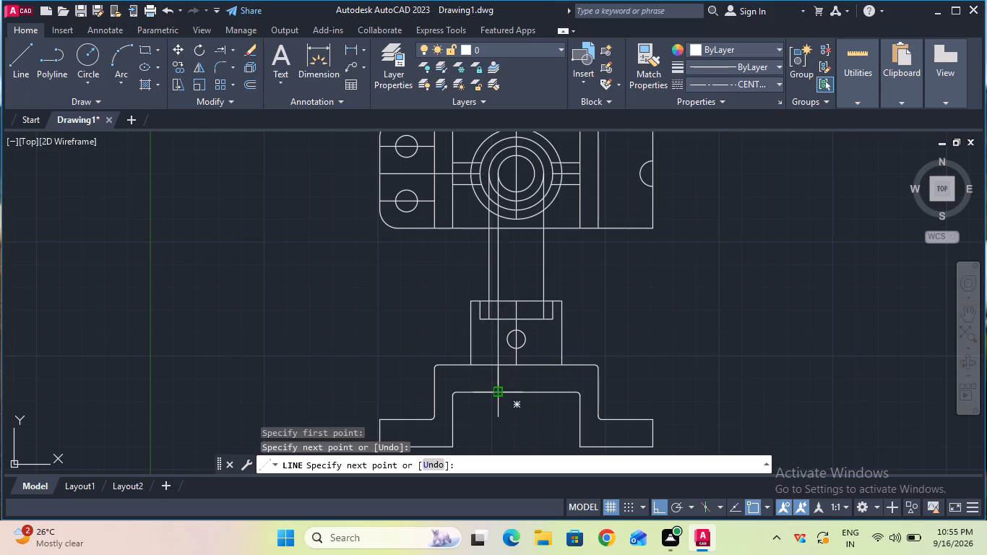
key("Escape")
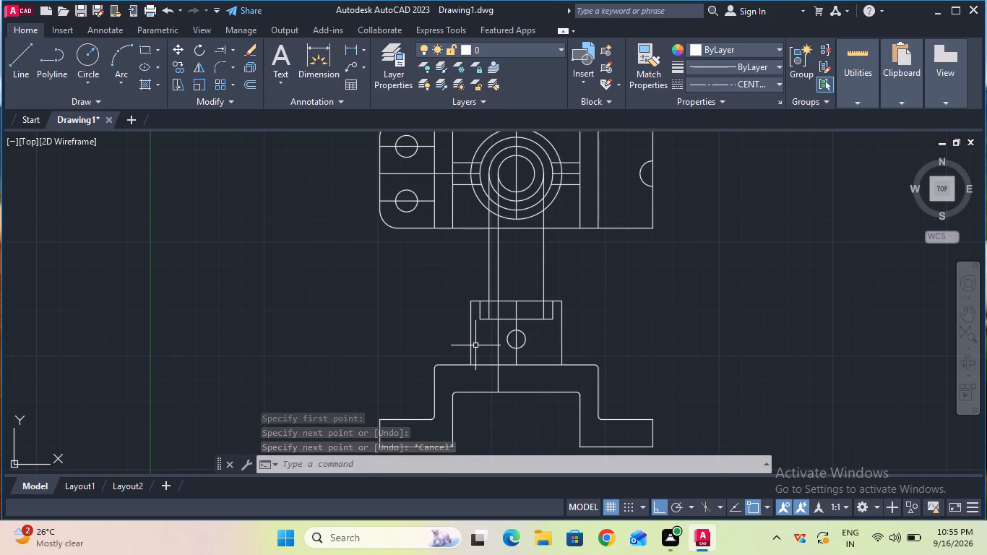
left_click(30, 68)
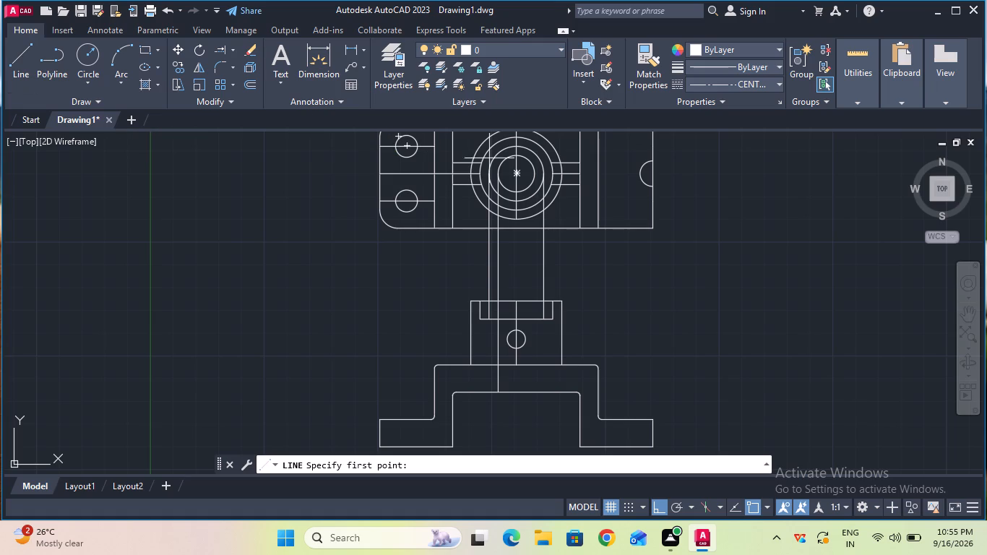
left_click(534, 171)
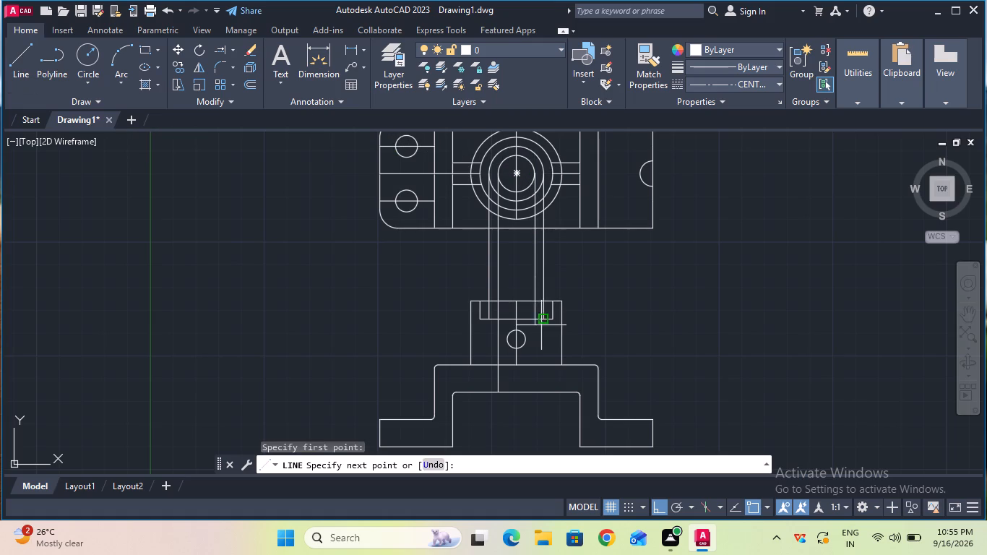
left_click(540, 393)
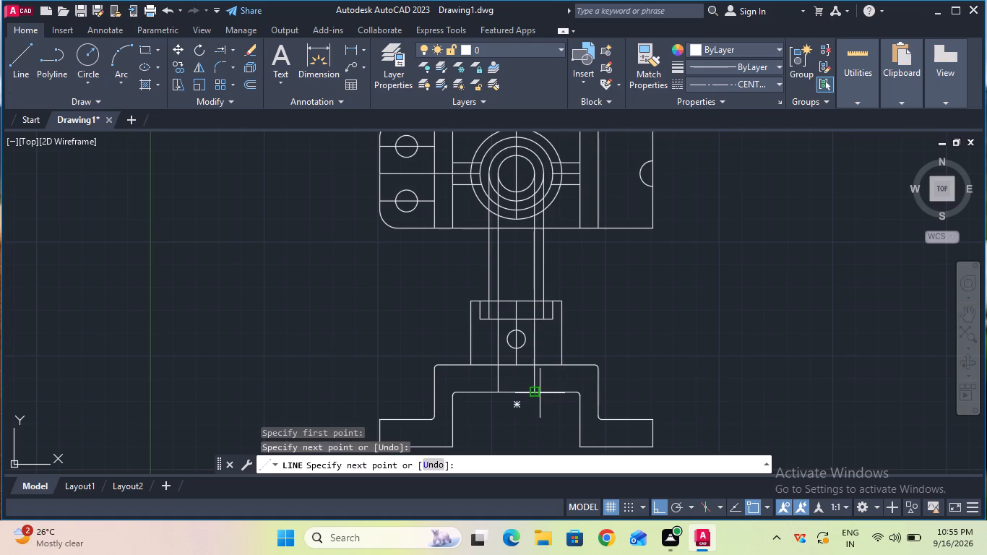
key("Escape")
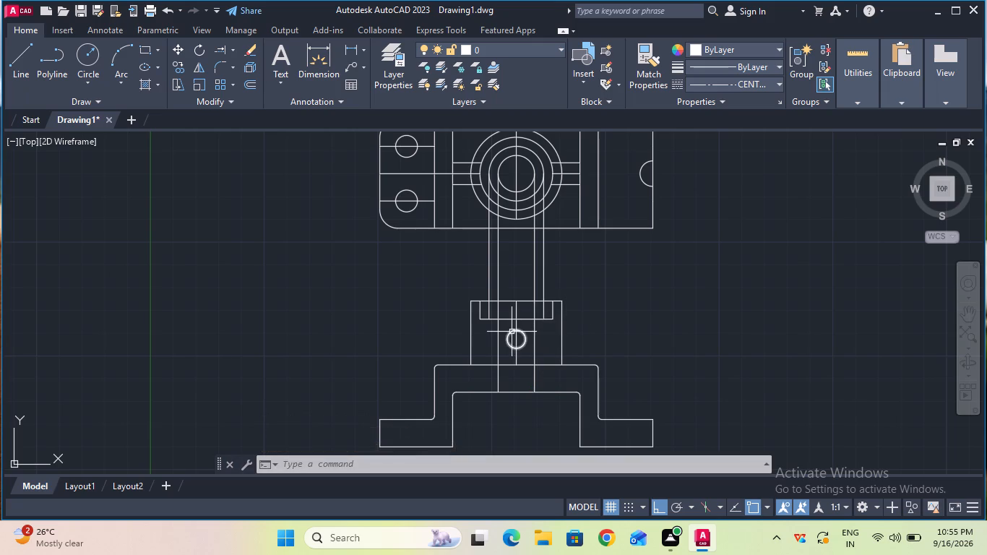
With Ortho off, draw the bore's left taper line from the left 30 mm projection's lower end to the left 20 mm projection's lower end.
scroll(512, 332, "up", 3, "ctrl")
scroll(512, 332, "down", 1, "ctrl")
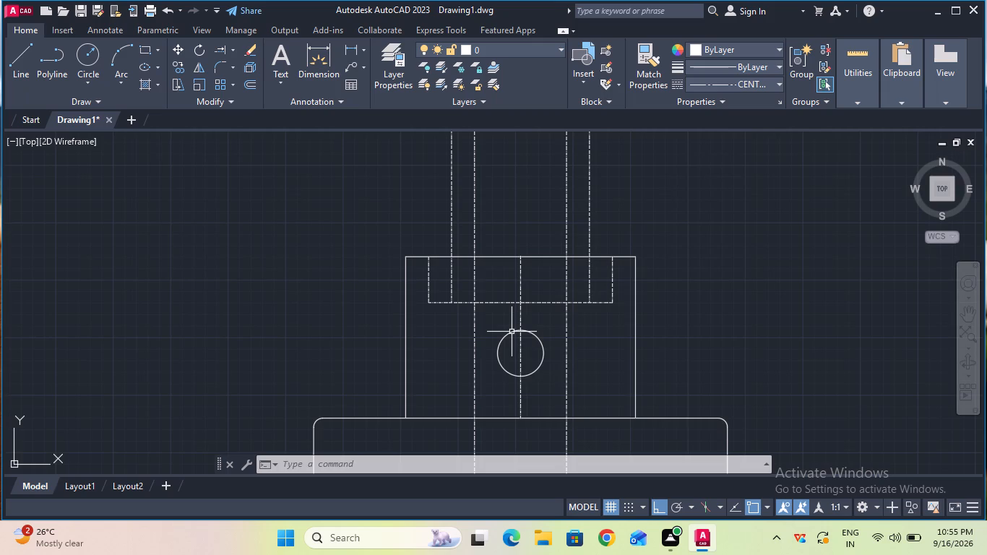
scroll(512, 332, "down", 1, "ctrl")
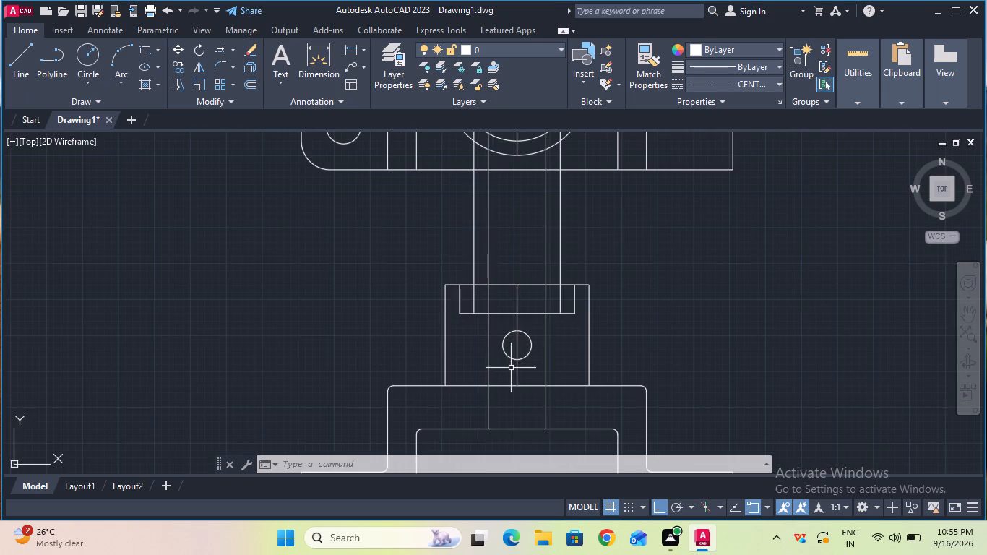
key("F8")
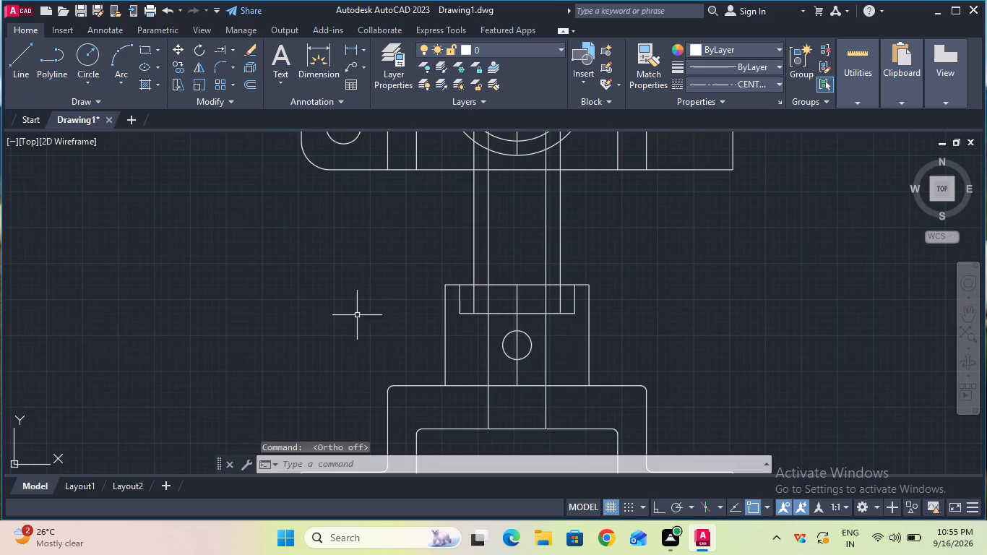
left_click(31, 74)
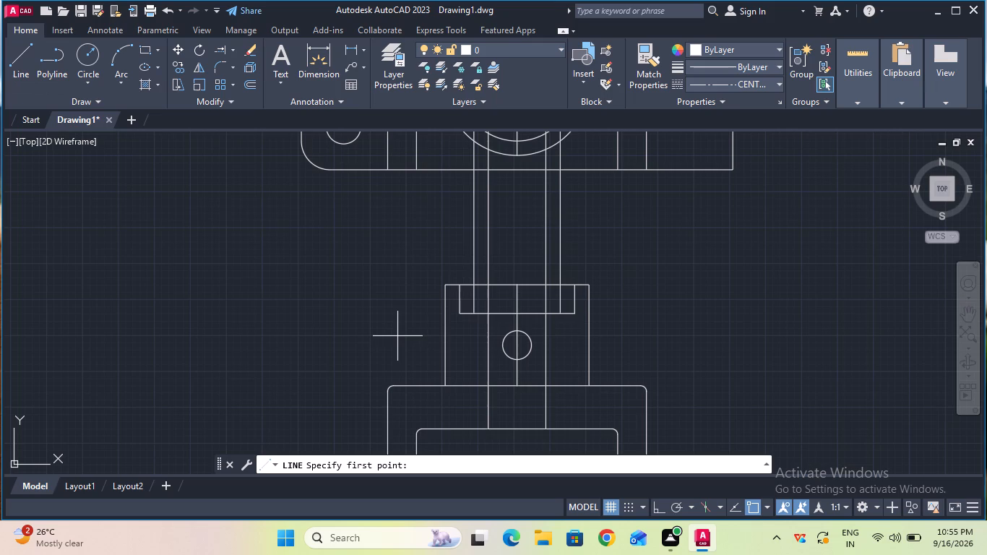
left_click(478, 315)
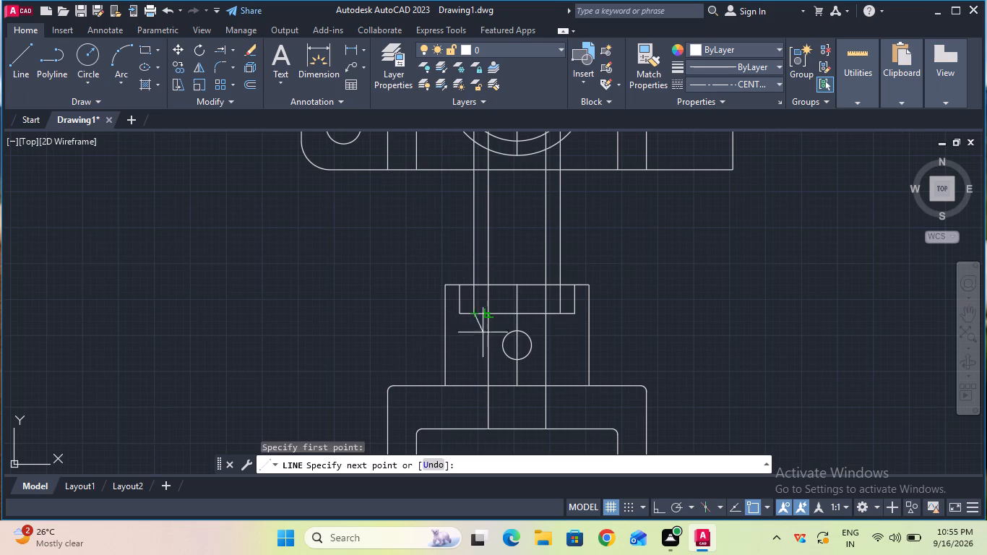
left_click(490, 431)
key("Escape")
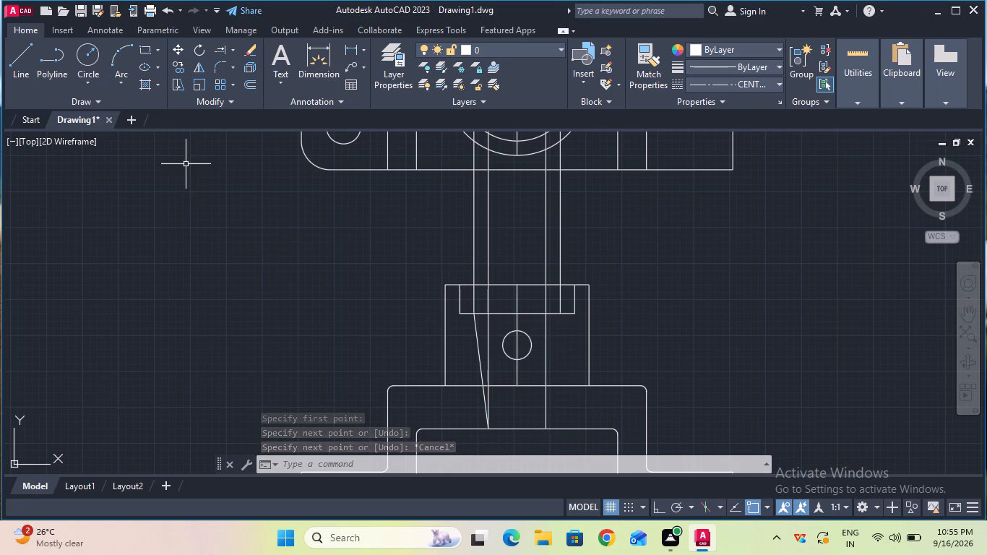
Draw the bore's right taper line from the right 30 mm projection's lower end to the right 20 mm projection's lower end.
left_click(19, 77)
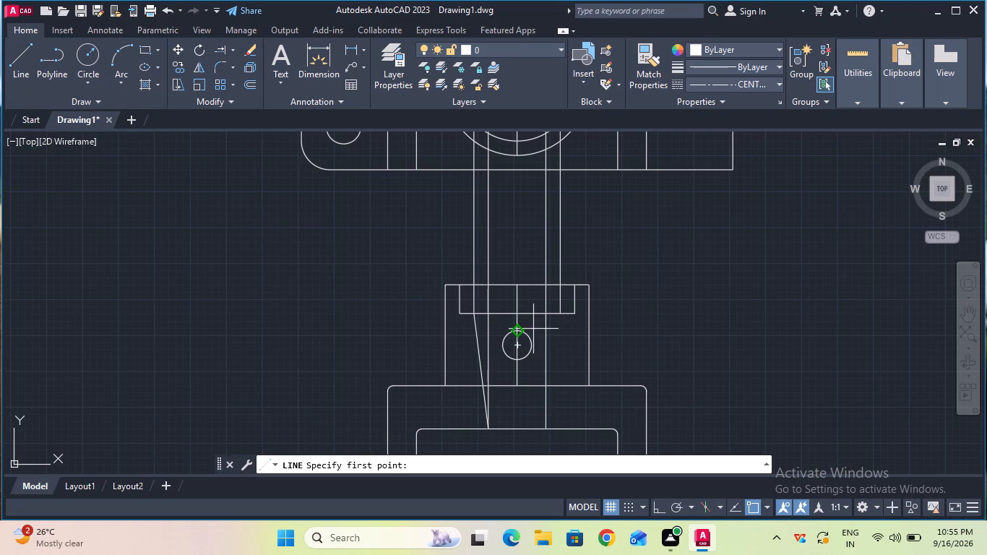
left_click(561, 316)
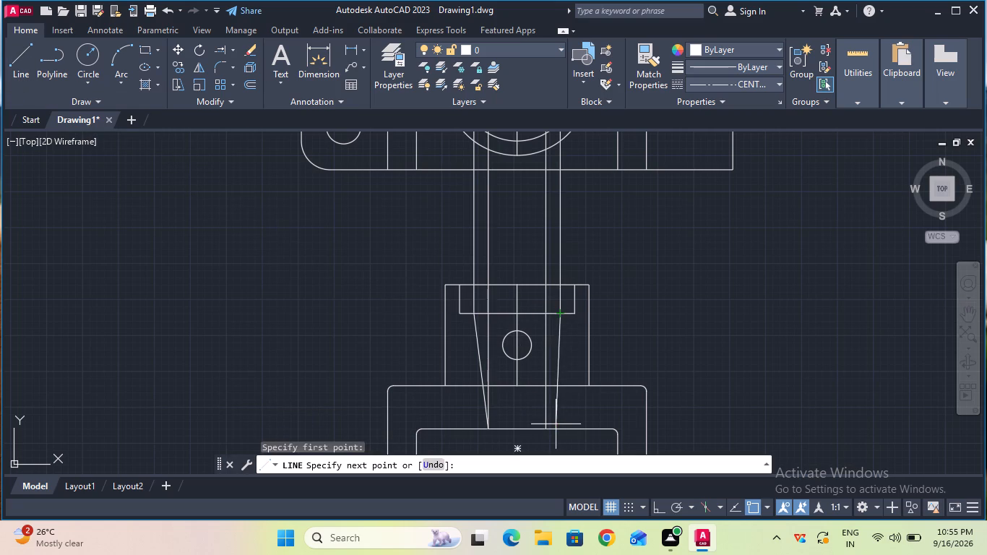
left_click(548, 425)
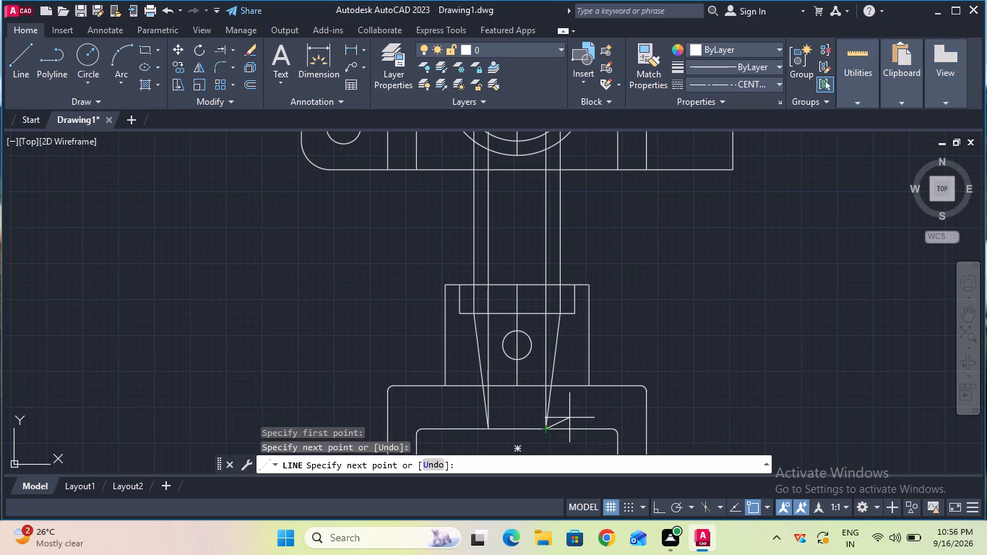
key("Escape")
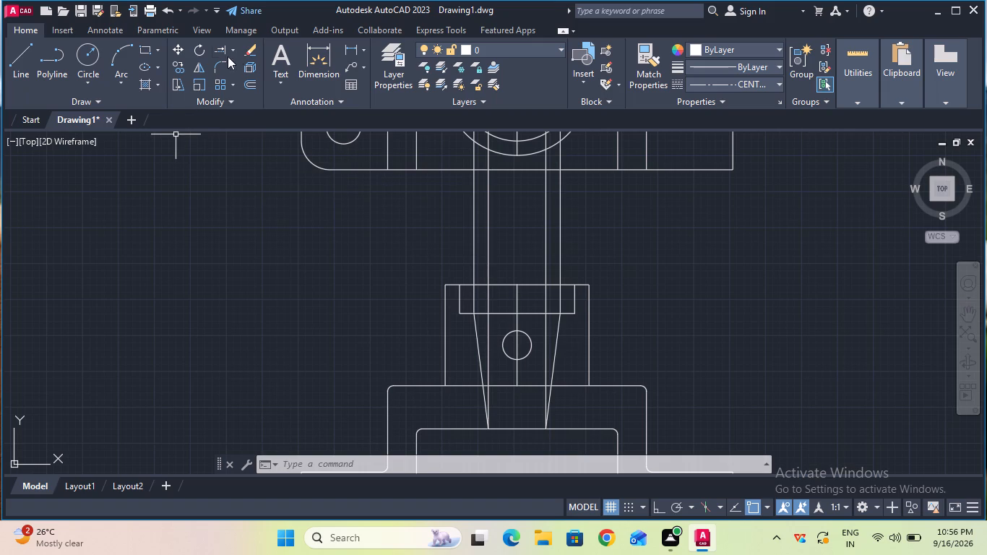
Erase the two vertical projection lines dropped from the 20 mm circle between the top and front views.
left_click(248, 53)
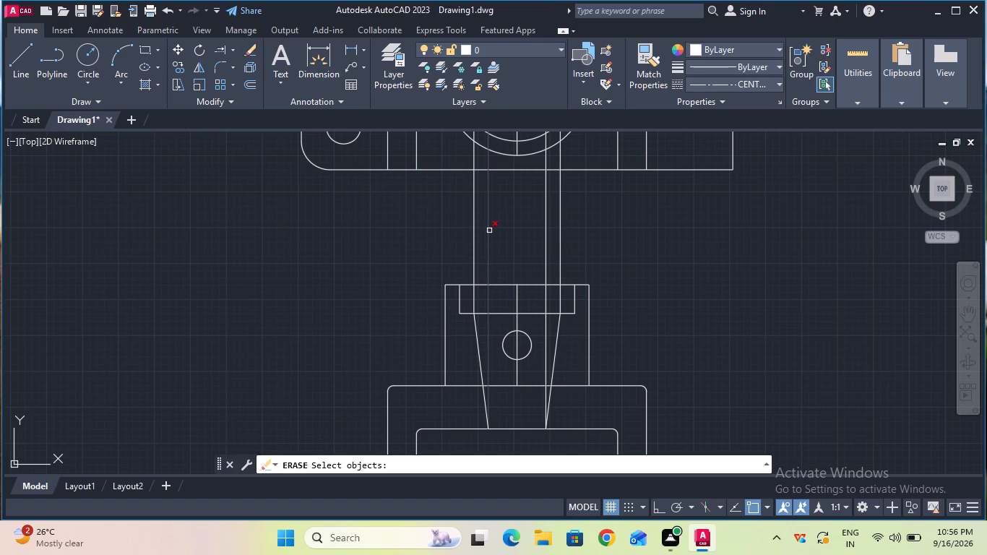
left_click(489, 231)
key("Return")
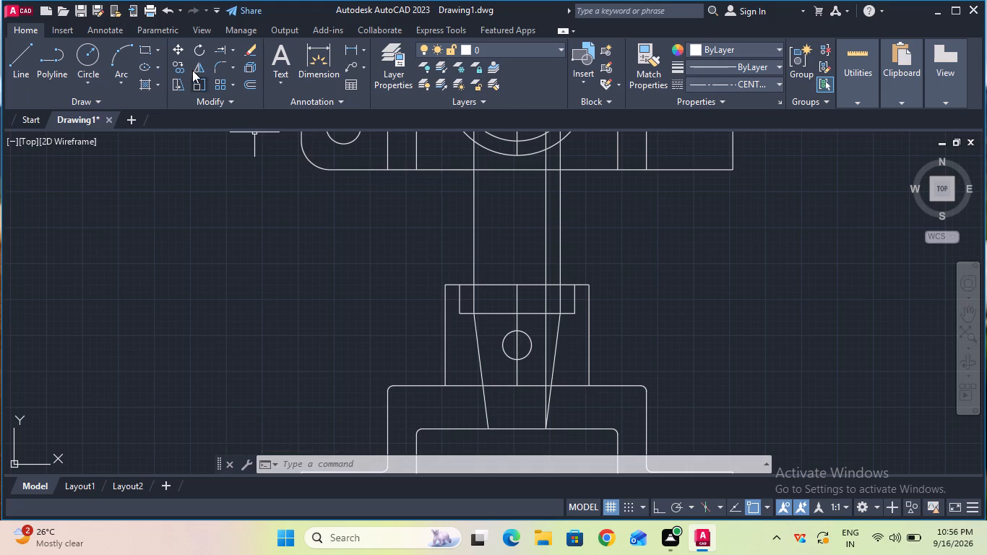
left_click(245, 54)
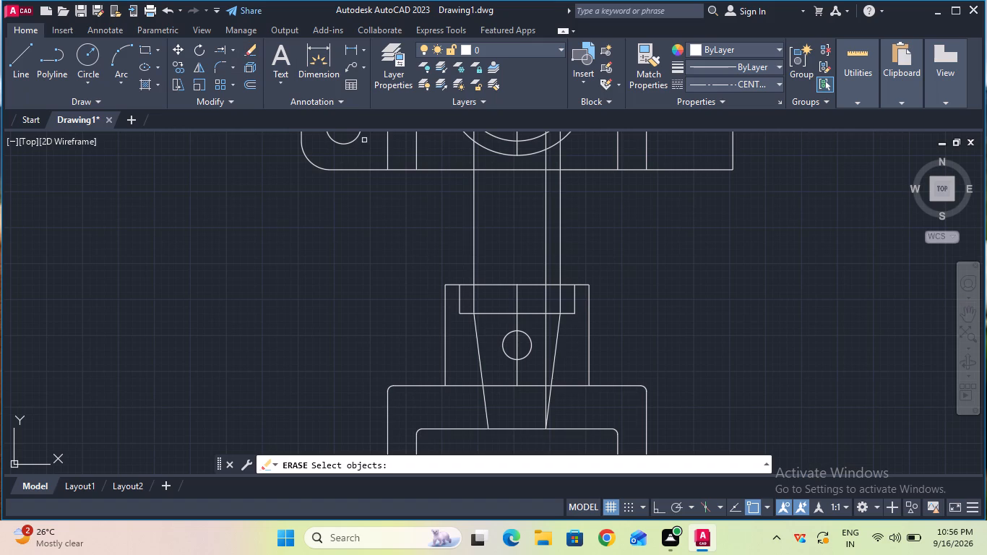
left_click(547, 228)
key("Return")
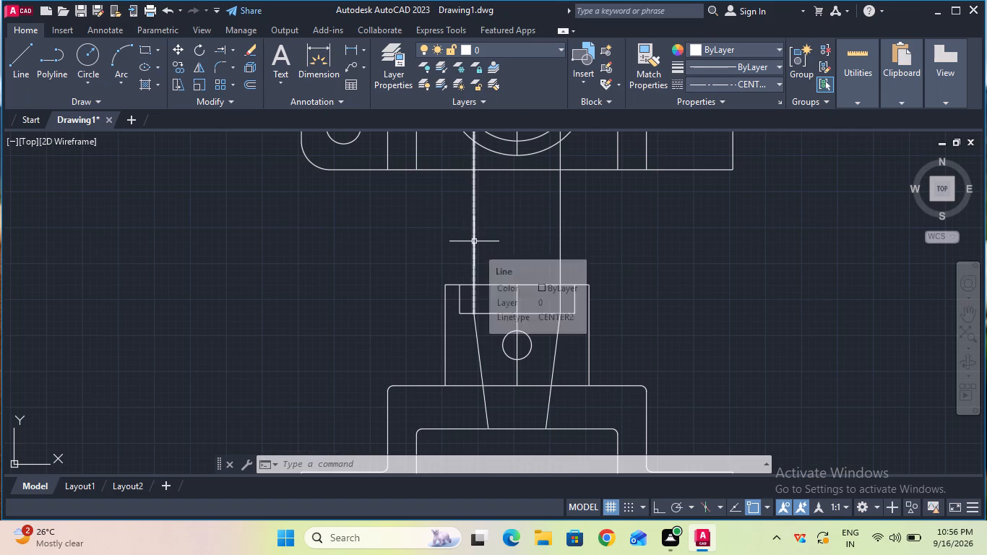
Erase the two vertical projection lines dropped from the 30 mm circle to the counterbore floor.
left_click(249, 53)
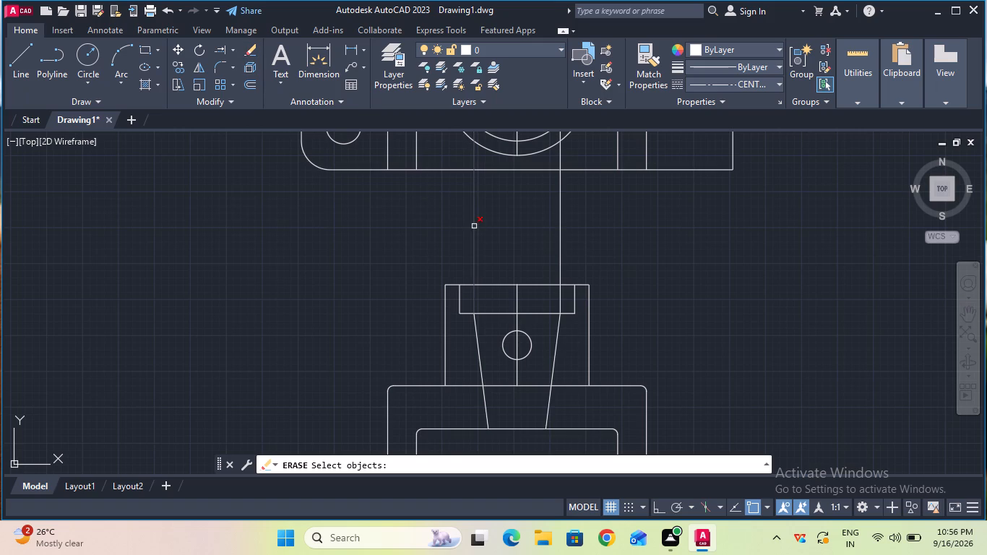
left_click(474, 226)
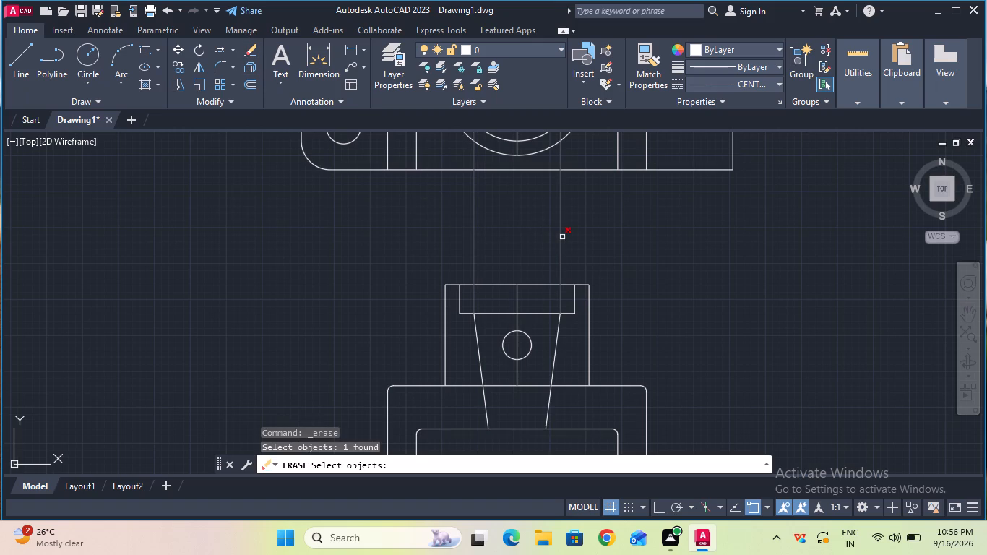
left_click(562, 237)
key("Return")
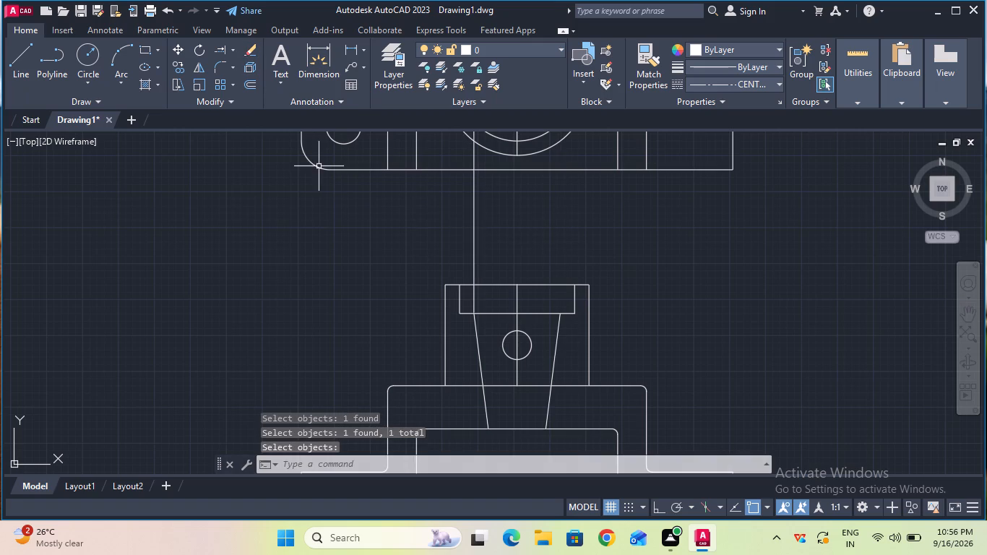
left_click(254, 46)
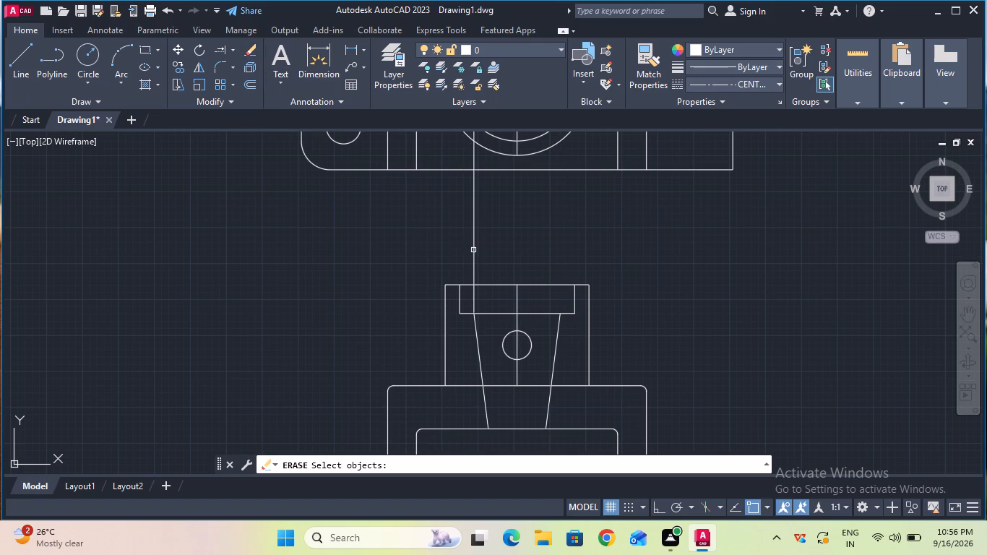
left_click(473, 250)
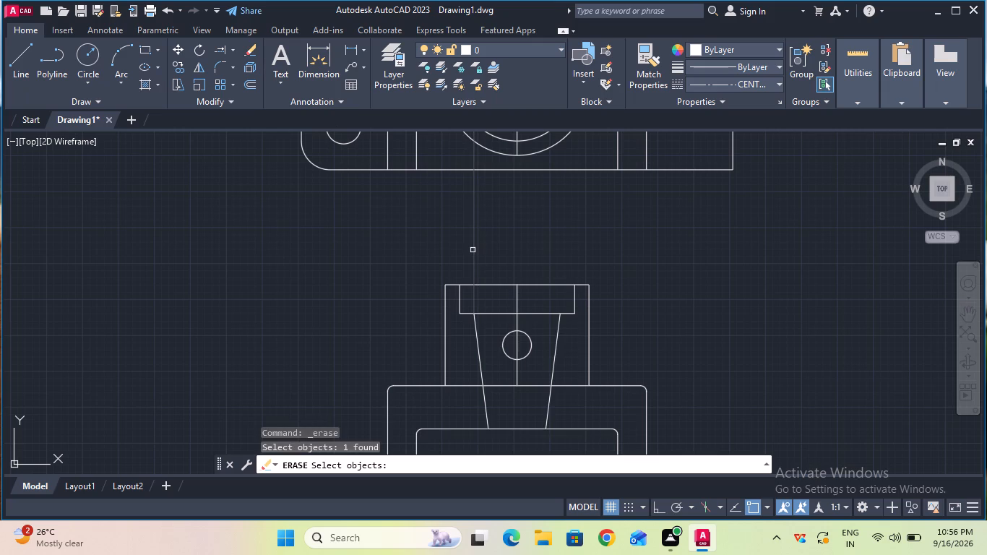
key("Return")
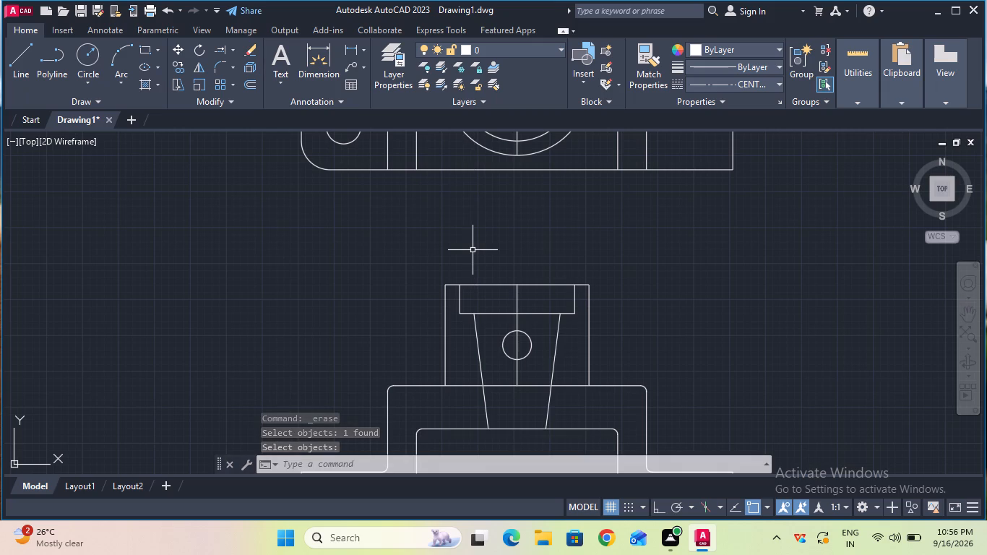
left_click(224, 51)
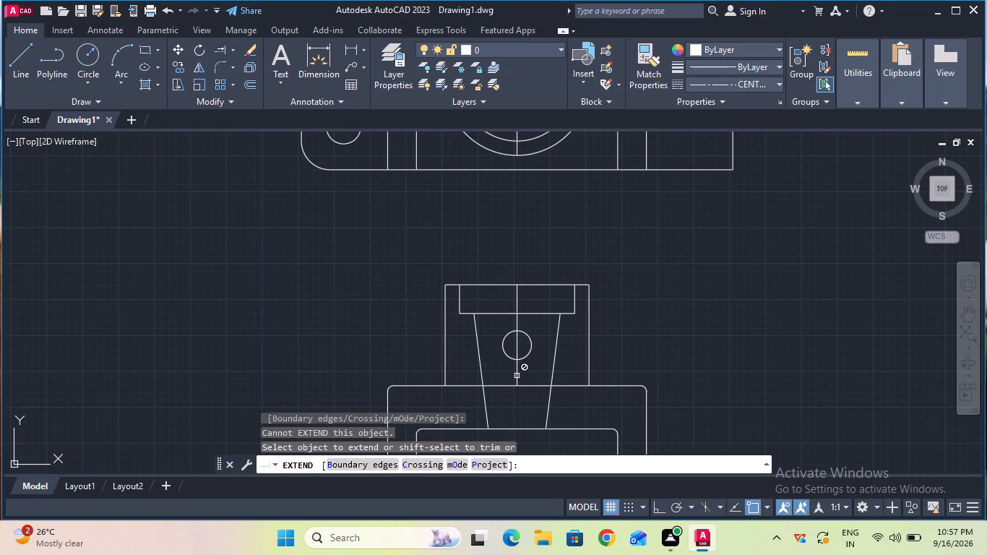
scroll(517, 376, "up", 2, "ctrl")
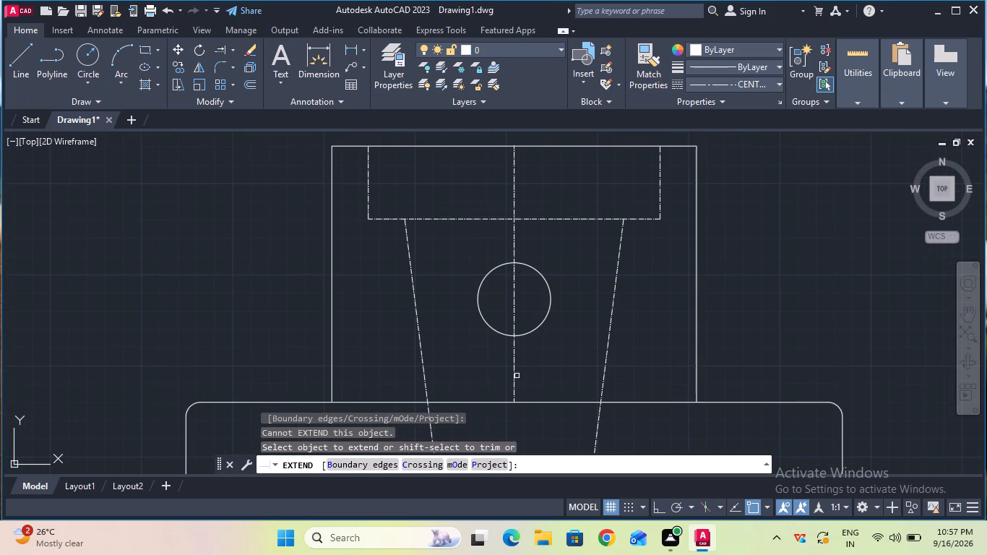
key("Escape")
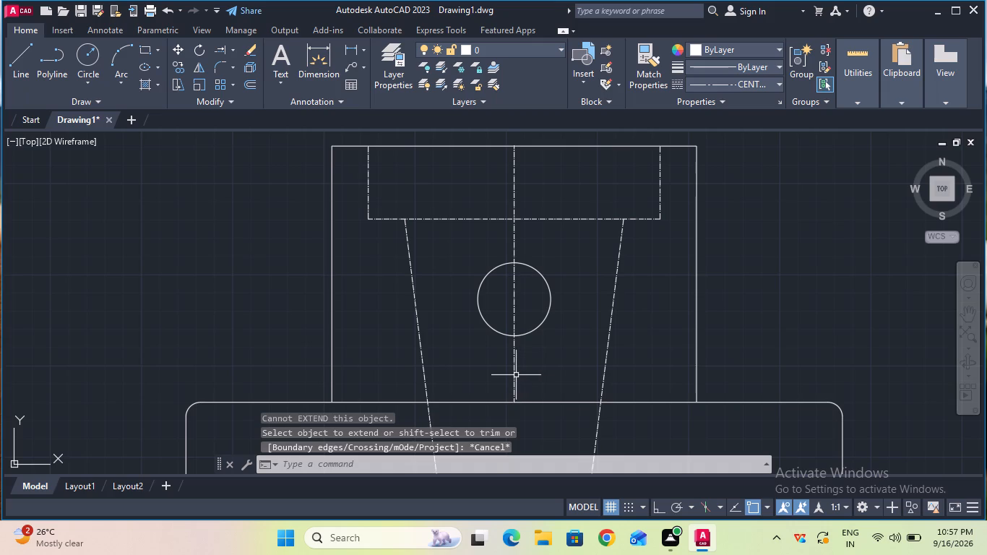
Explode the vertical centre line running through the boss and cross-hole in the front view.
left_click(516, 375)
type("ex")
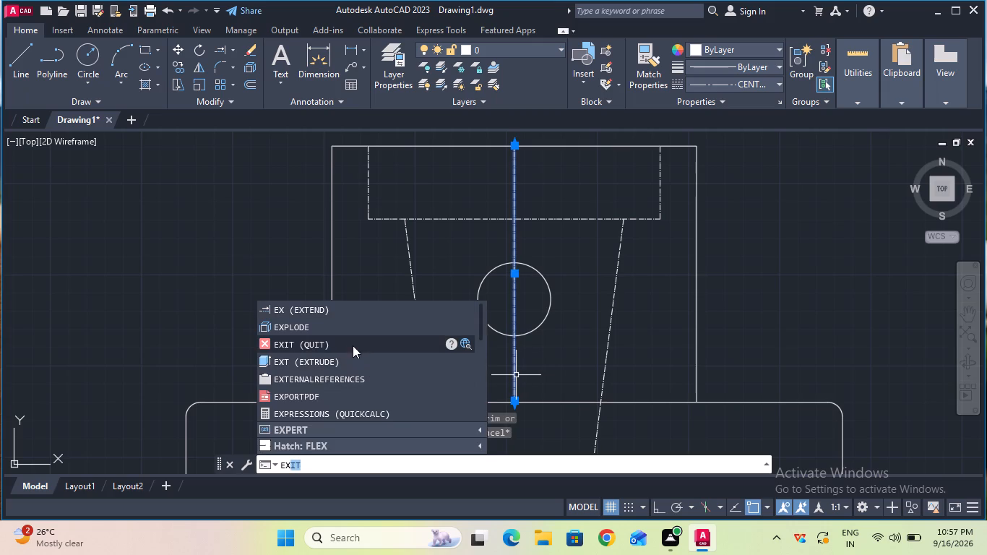
left_click(354, 328)
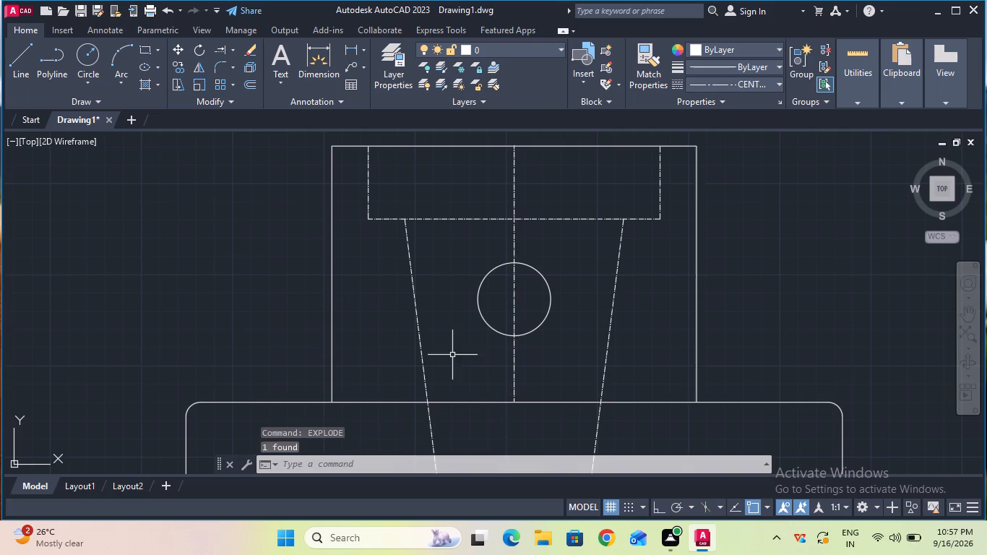
Extend the front view's vertical centre line down to the top edge of the bridge's inner opening.
left_click(224, 53)
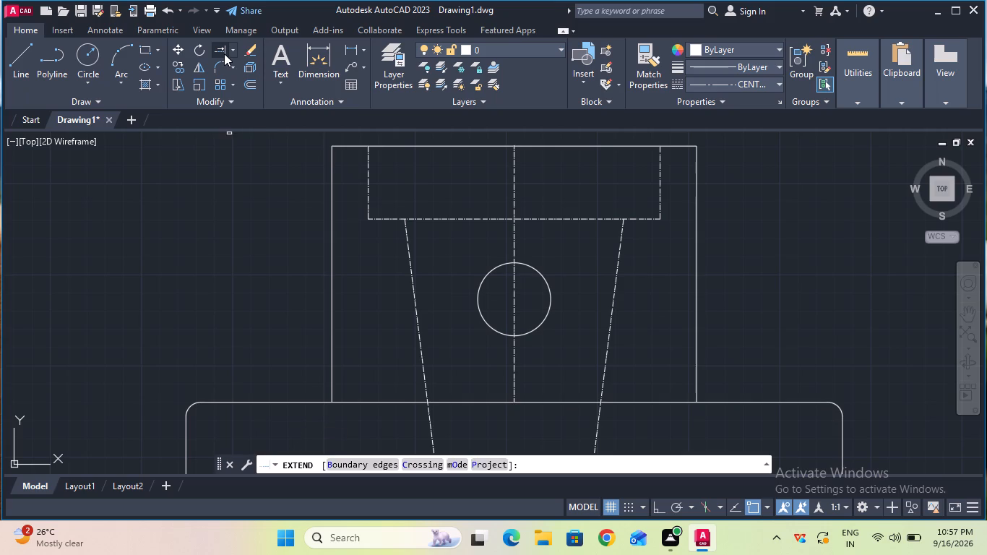
left_click(514, 377)
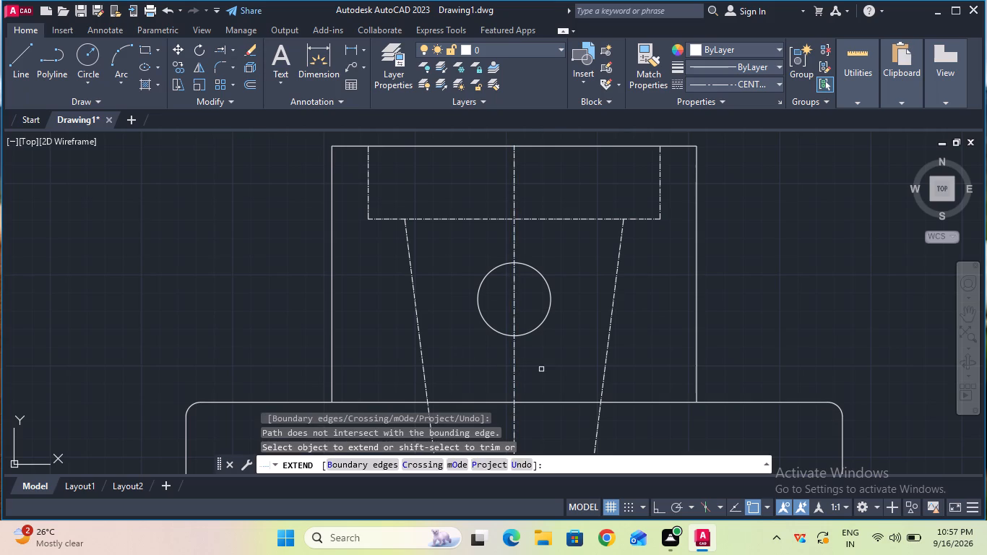
scroll(541, 369, "down", 2, "ctrl")
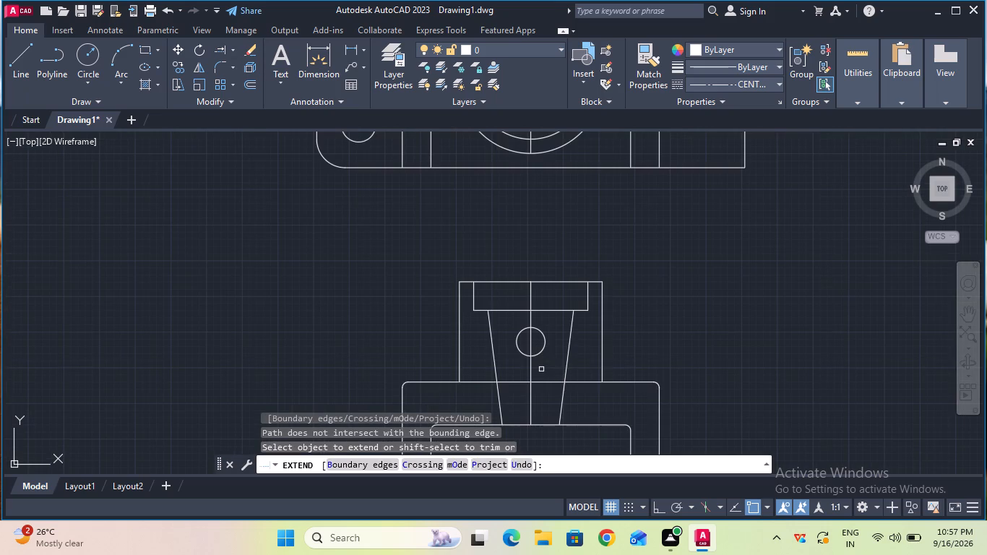
key("Escape")
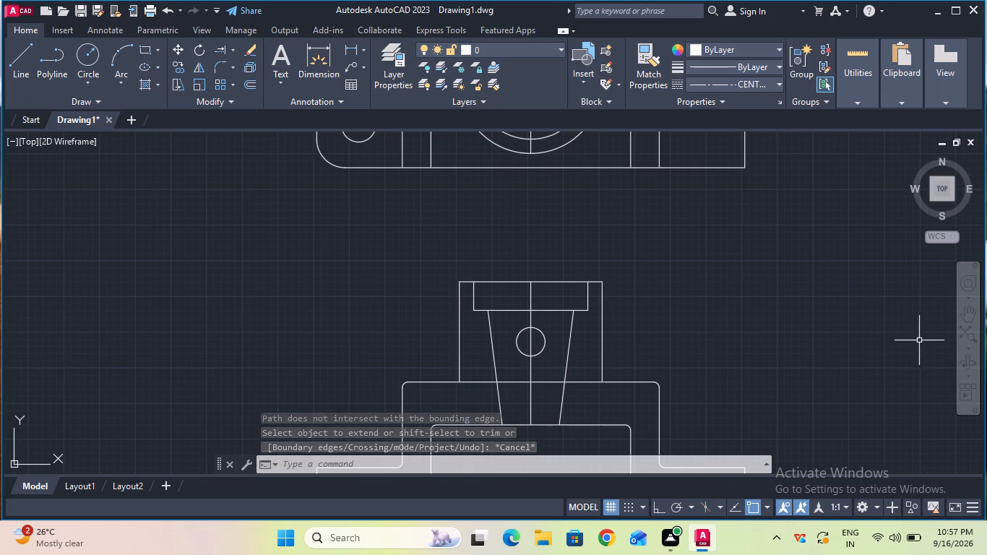
Review the front view's bore geometry alongside the top view, and check the Bridge Support Block brief.
left_click(962, 317)
left_click_drag(779, 322, 793, 259)
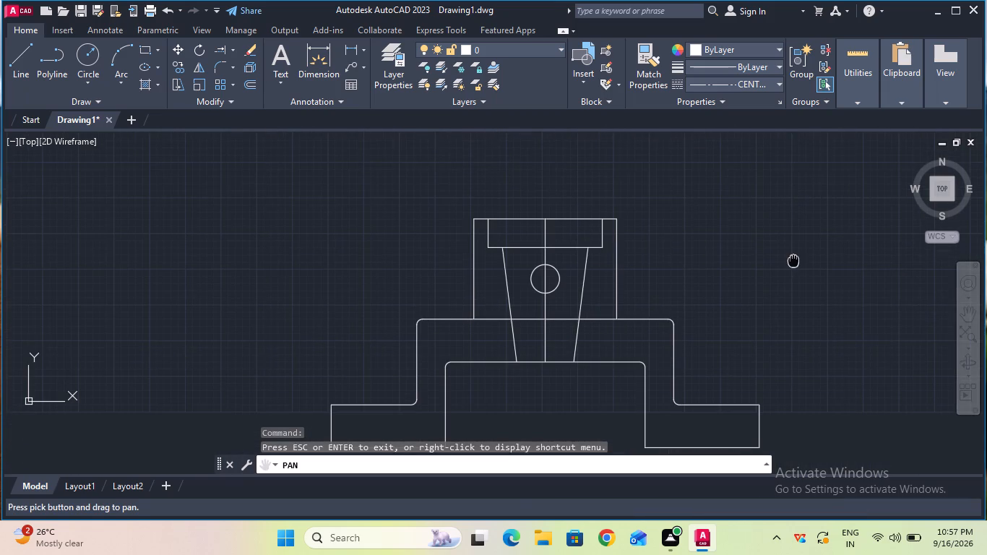
left_click_drag(793, 259, 794, 235)
scroll(794, 235, "down", 1, "ctrl")
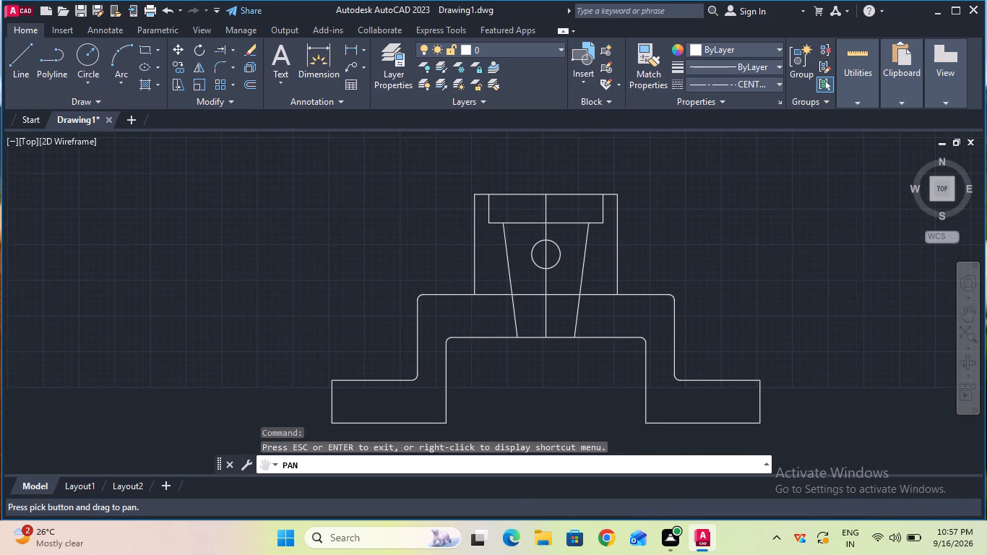
scroll(794, 235, "down", 1, "ctrl")
scroll(794, 235, "up", 1, "ctrl")
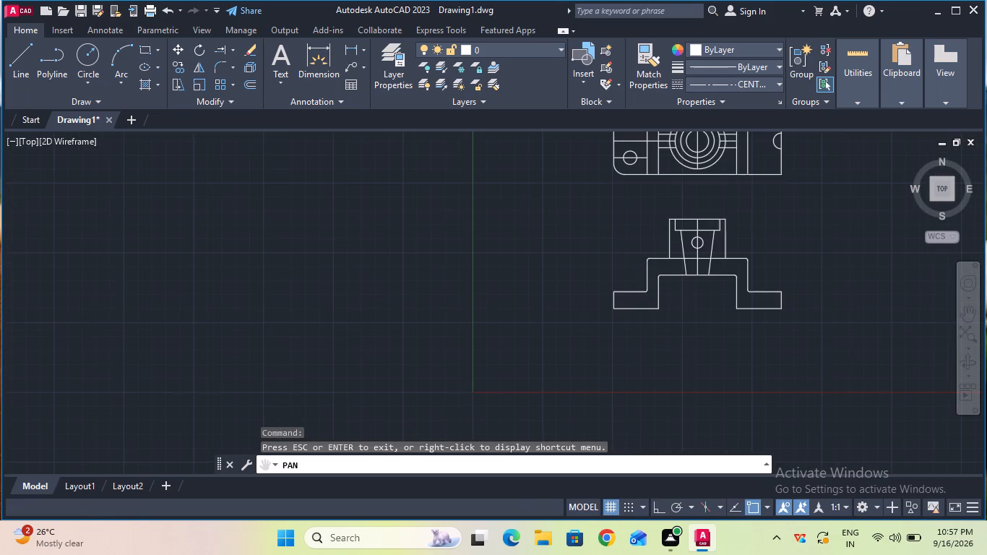
scroll(794, 235, "up", 1, "ctrl")
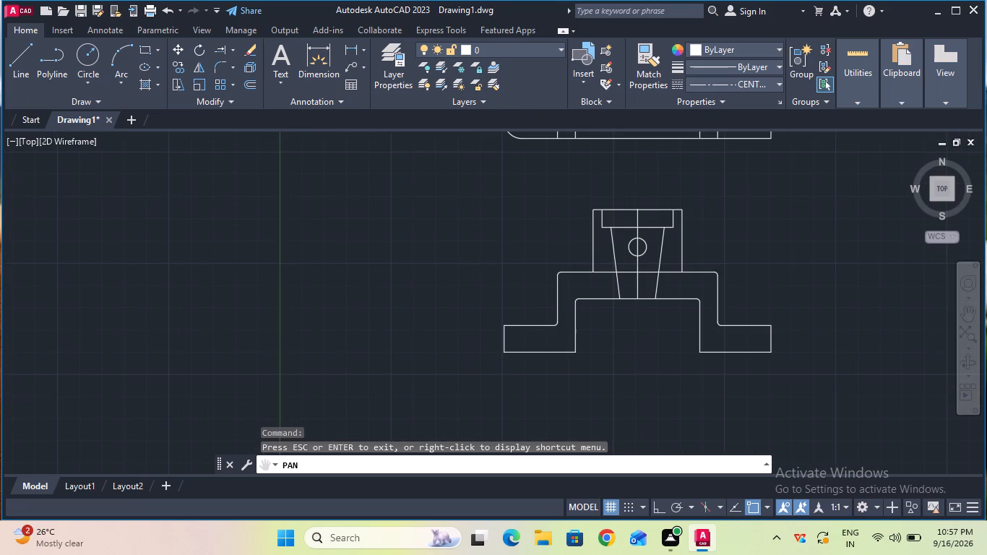
key("Escape")
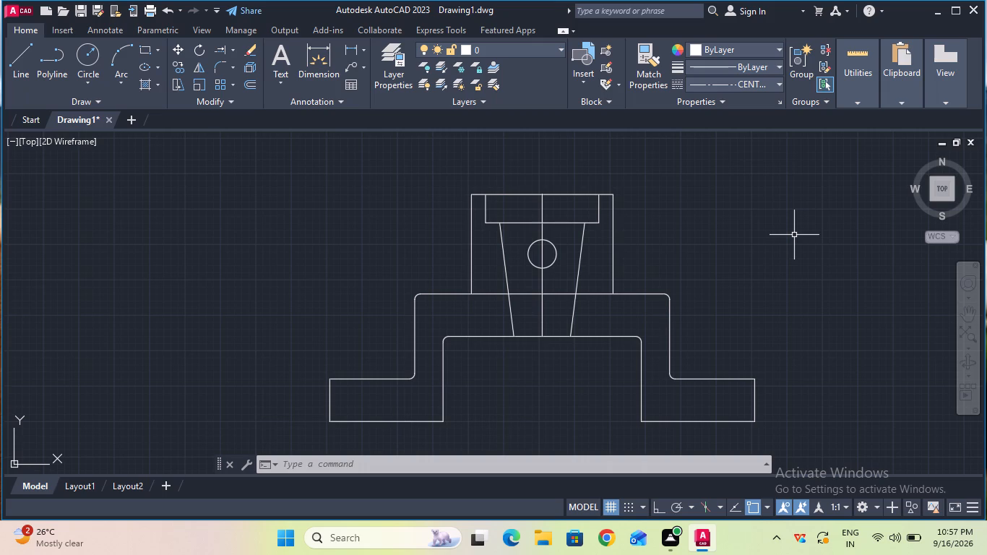
scroll(794, 235, "down", 2, "ctrl")
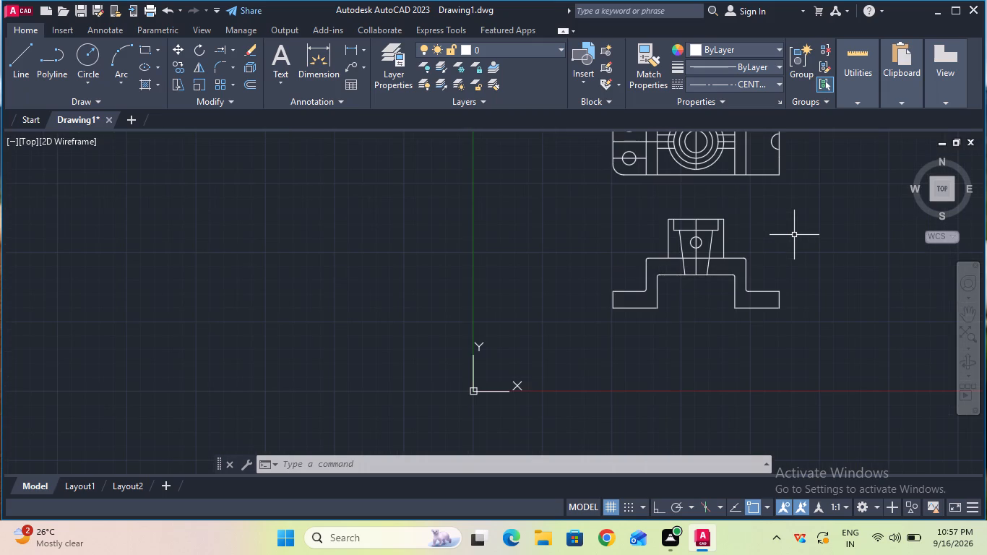
left_click(964, 320)
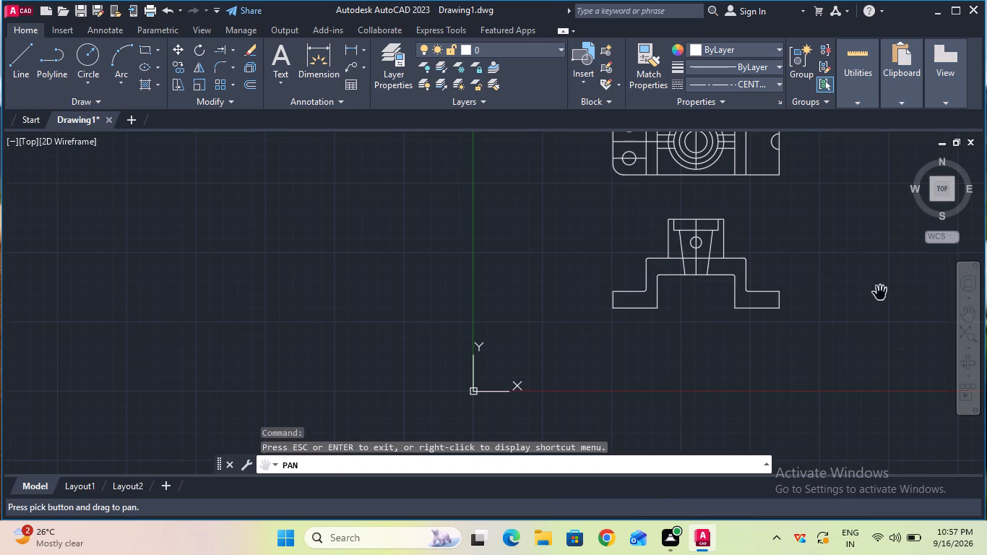
left_click_drag(811, 266, 828, 324)
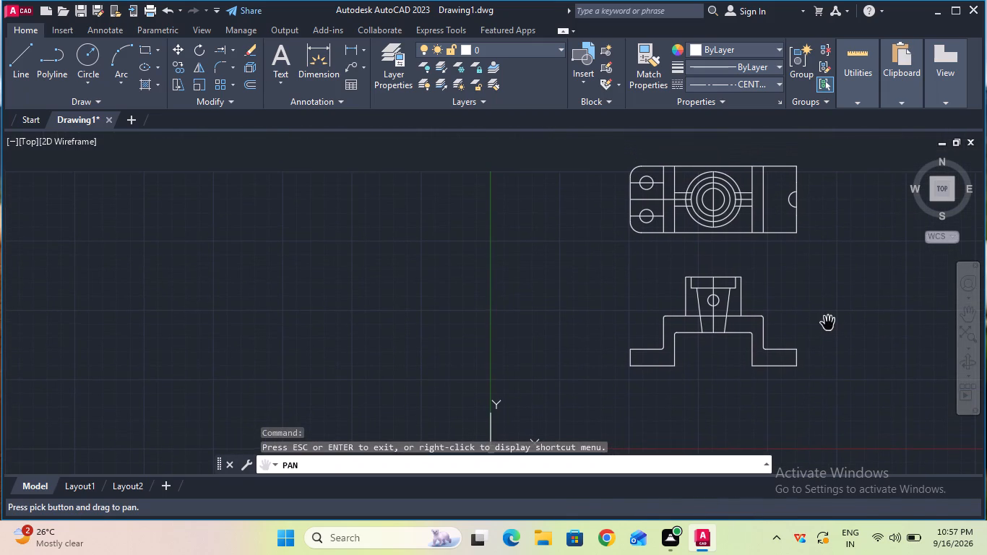
key("Escape")
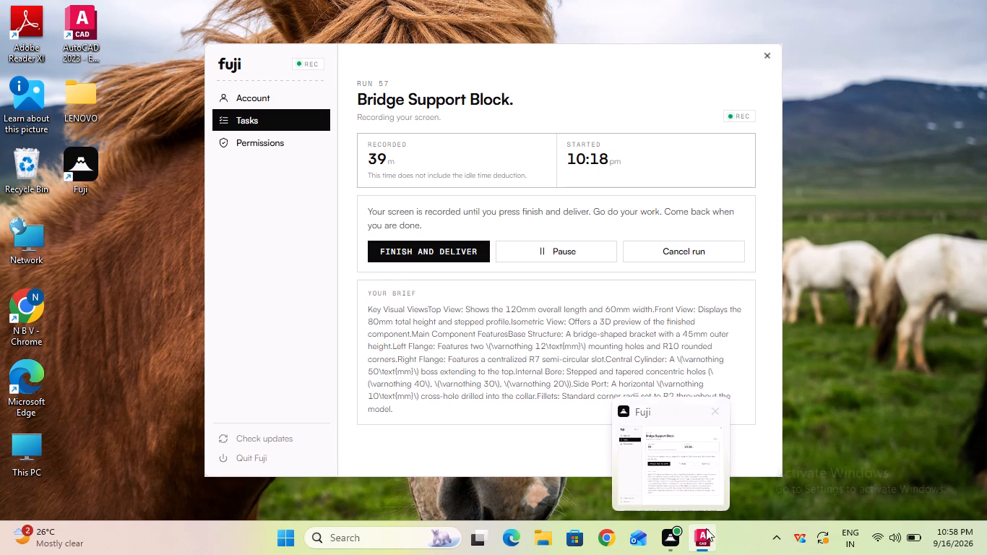
left_click(725, 539)
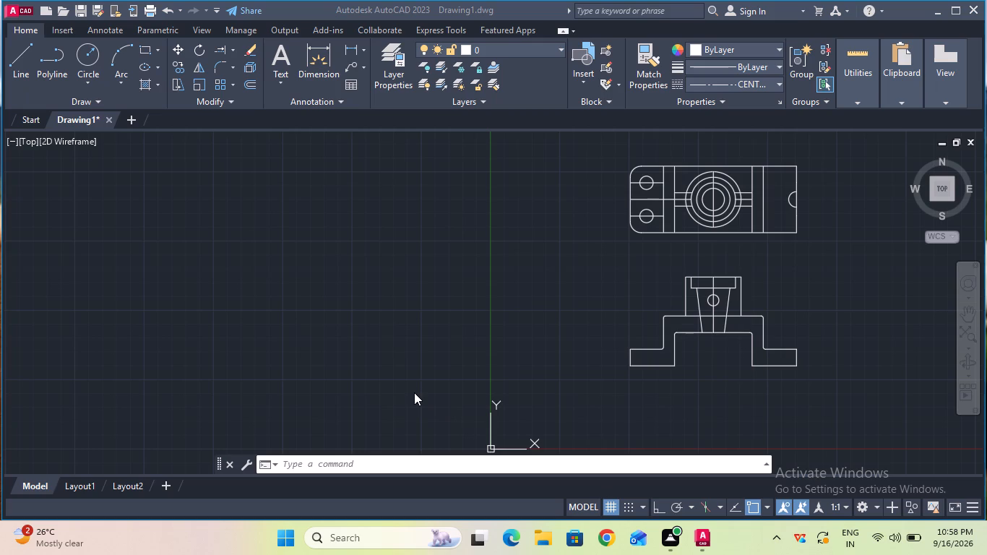
Project both side quadrants of the top view's lower mounting hole vertically down to the left flange's bottom edge, with ortho on.
left_click(24, 71)
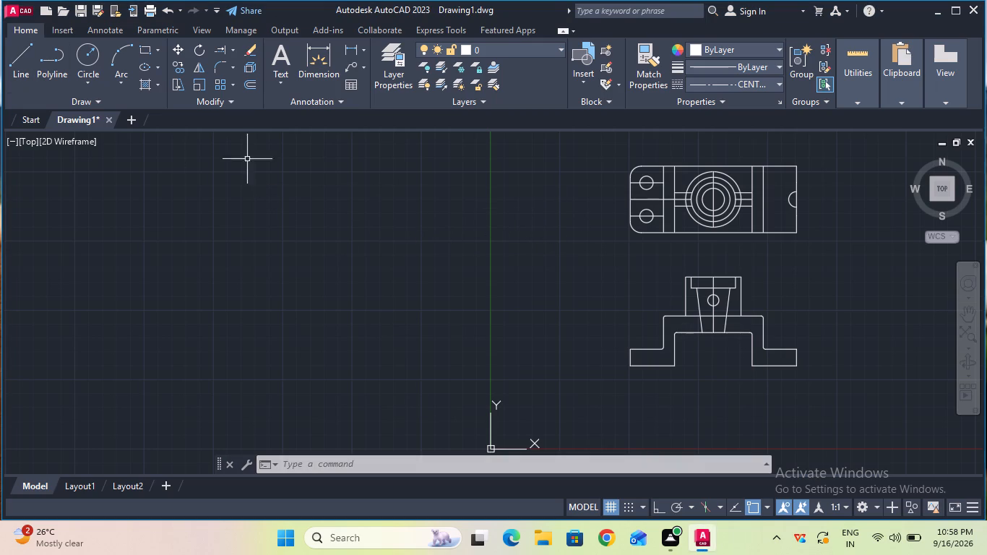
left_click(23, 59)
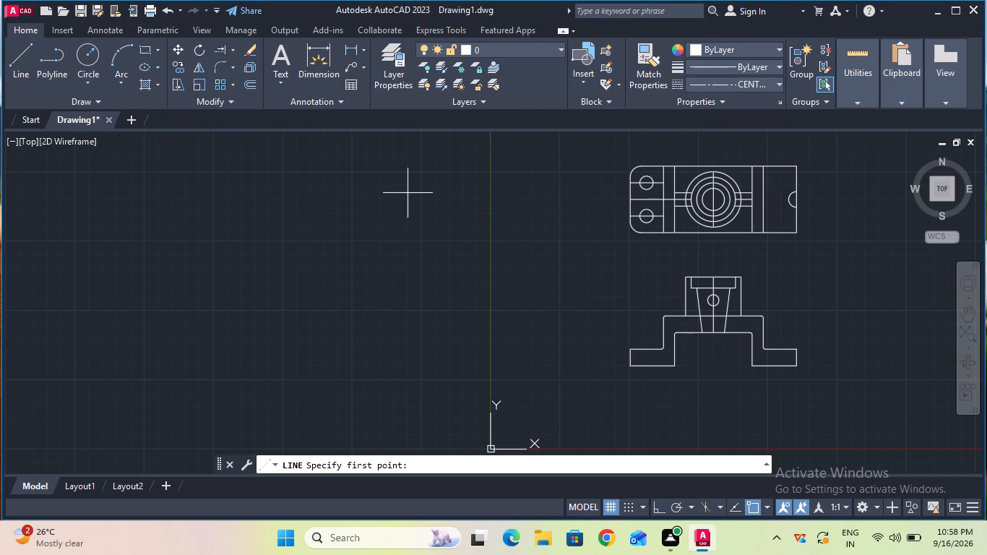
left_click(642, 218)
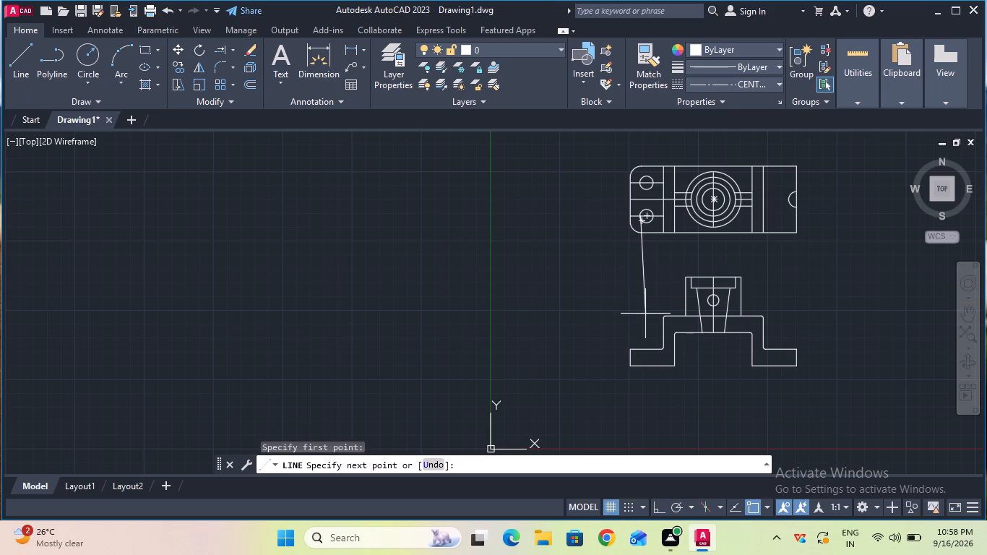
key("F8")
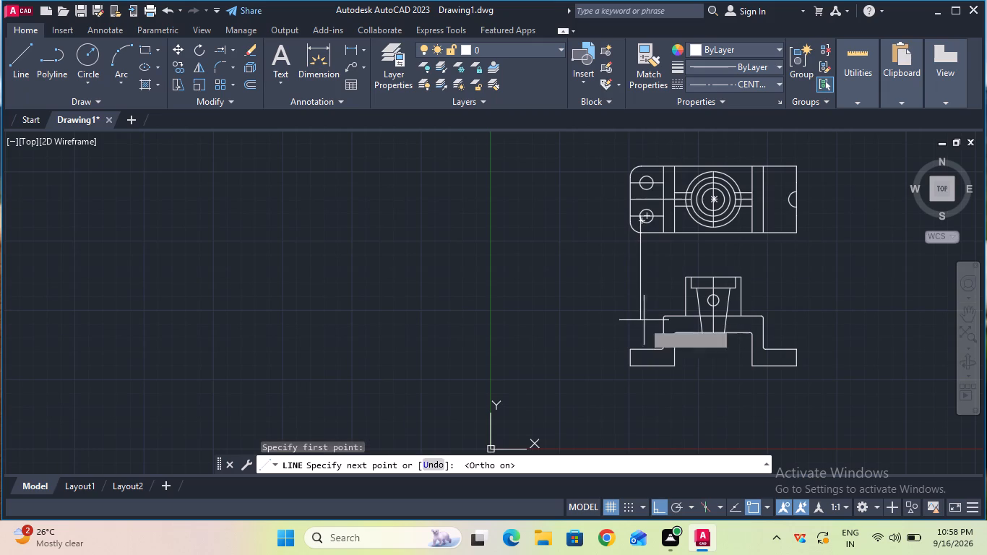
left_click(642, 364)
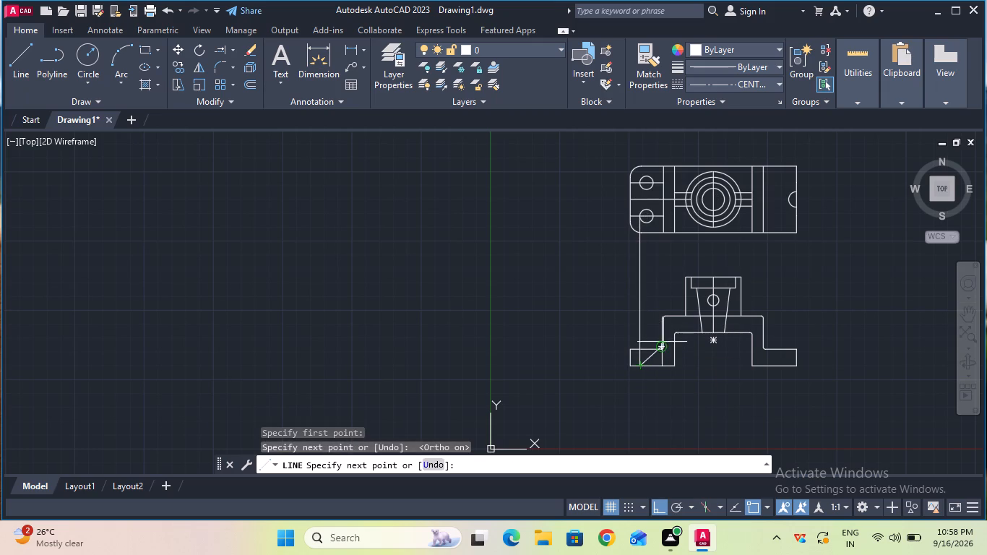
key("Escape")
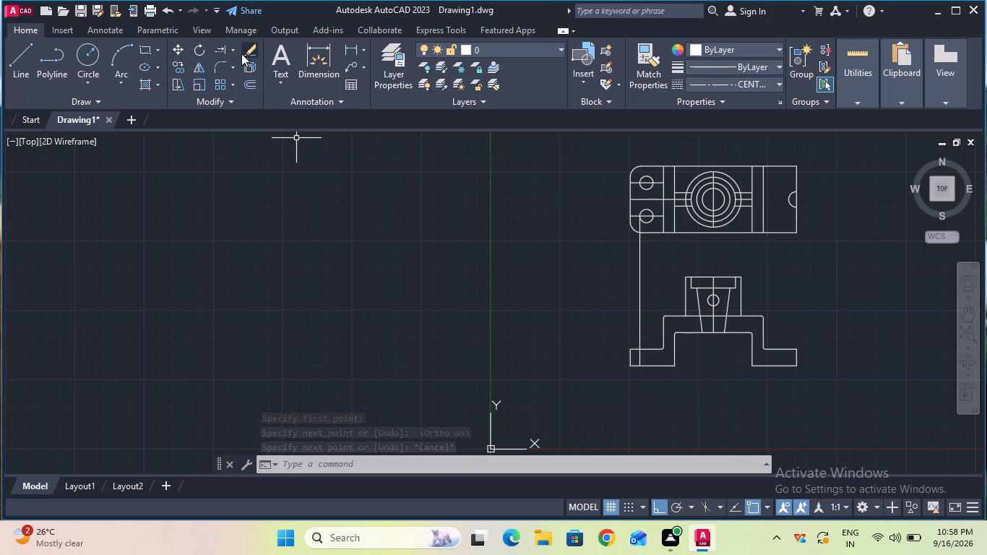
left_click(25, 70)
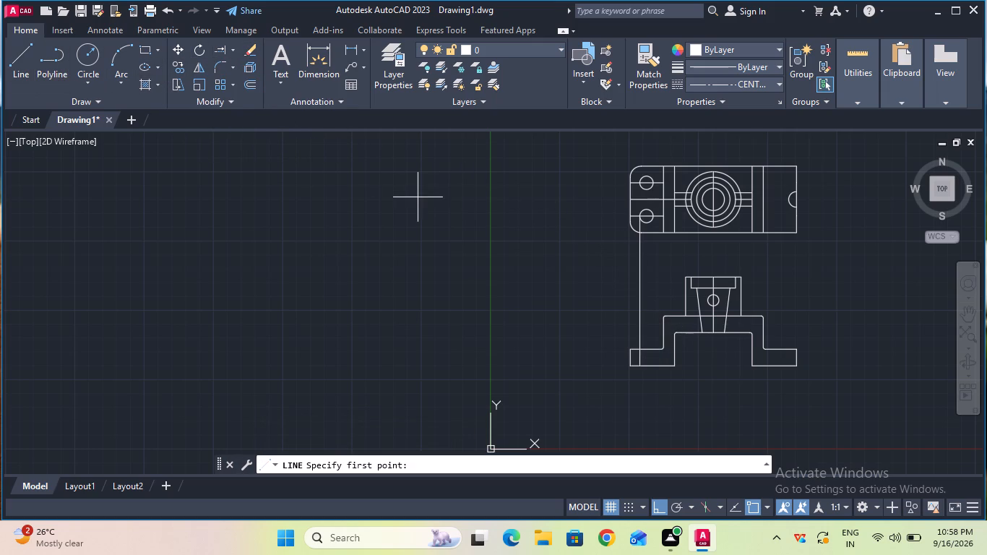
left_click(652, 219)
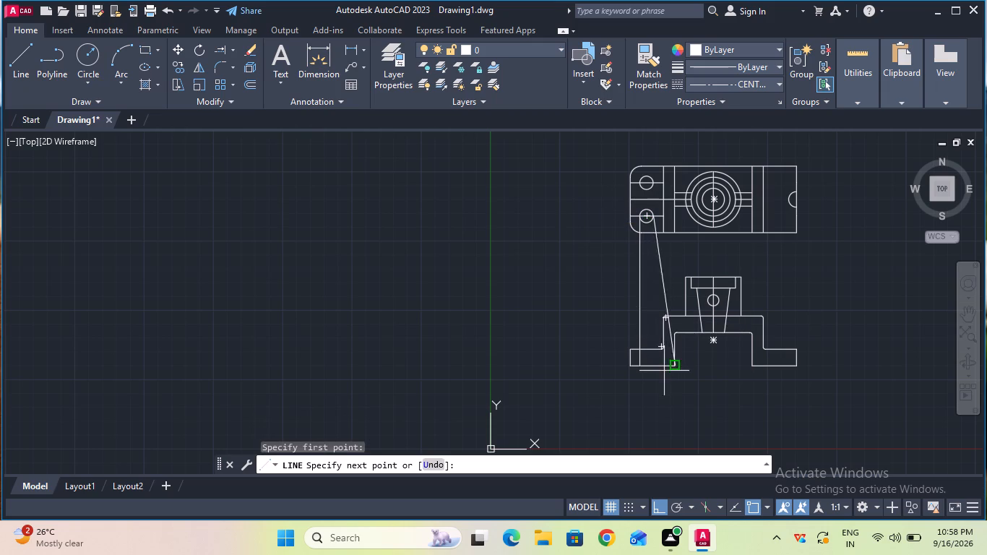
left_click(656, 368)
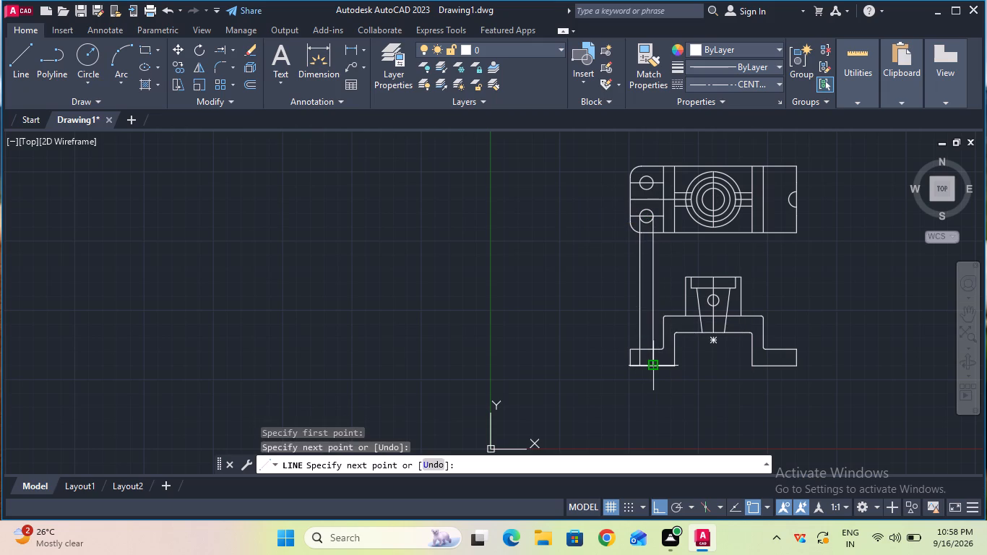
key("Escape")
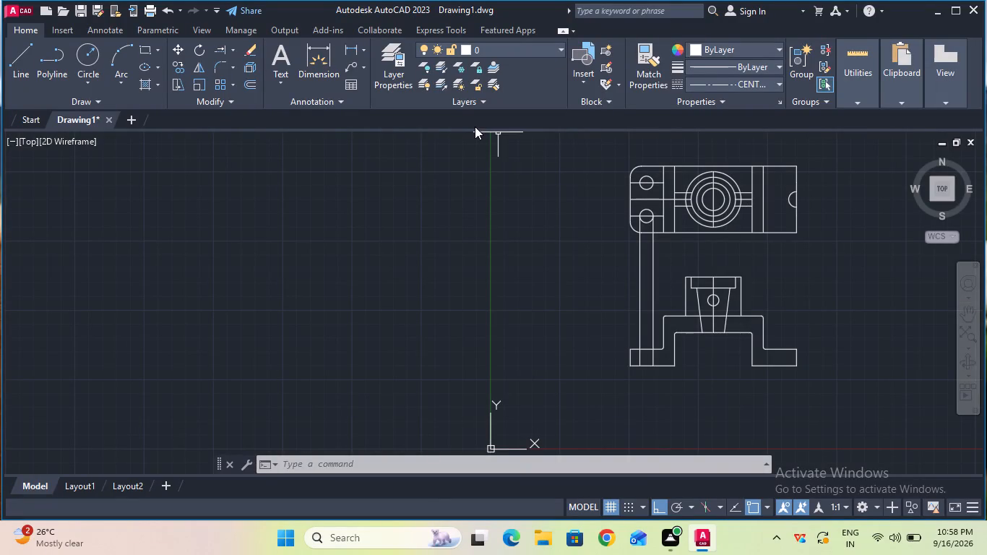
Project the innermost point of the top view's right-end semicircular notch vertically down to the right flange's bottom edge.
left_click(29, 69)
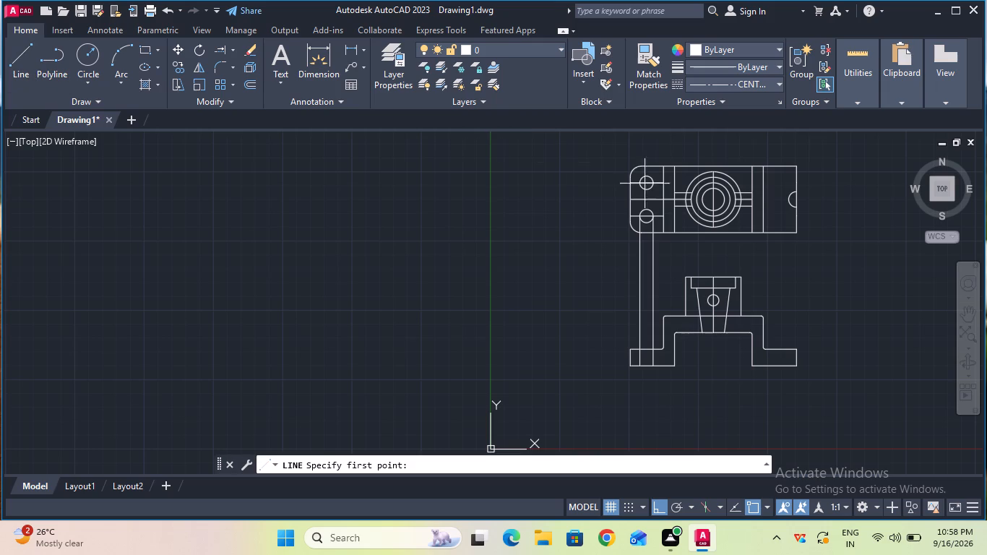
left_click(787, 199)
left_click(790, 364)
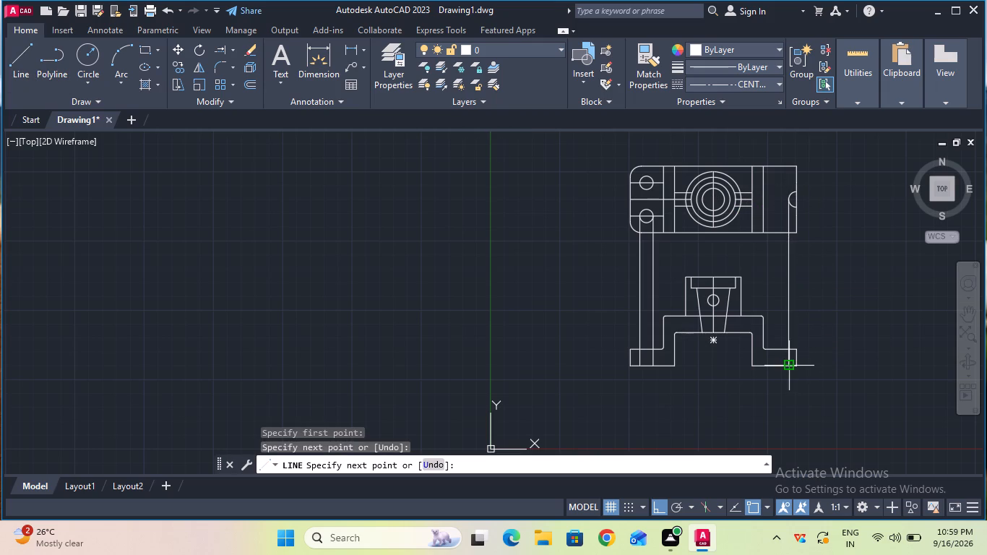
key("Escape")
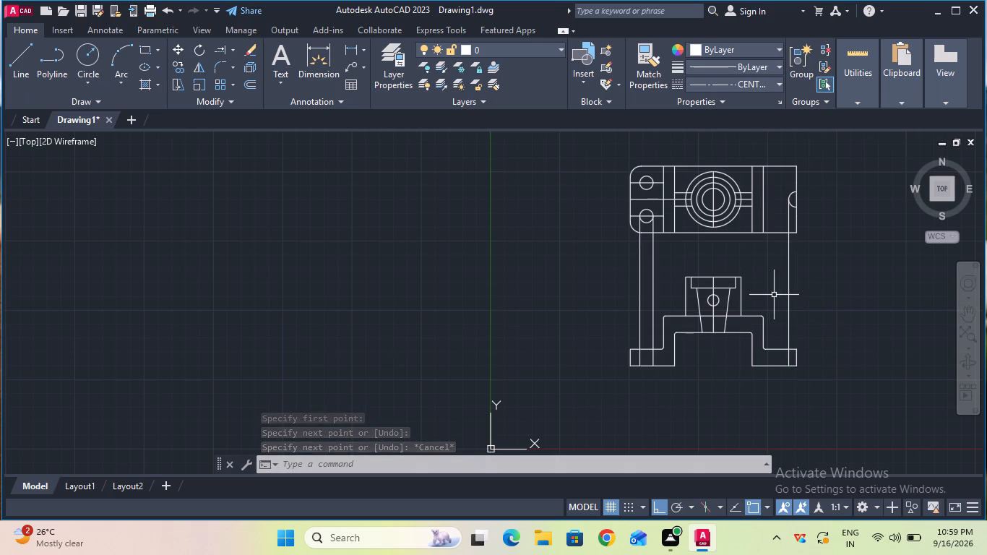
Trim the three vertical projection lines between the top view's lower edge and the front view's flange tops.
left_click(232, 52)
left_click(237, 77)
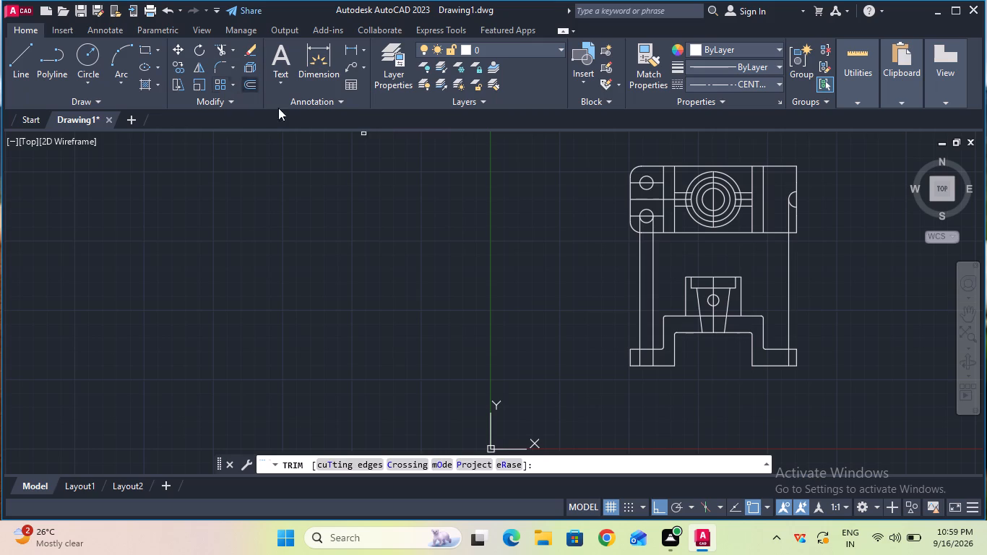
left_click_drag(585, 268, 608, 268)
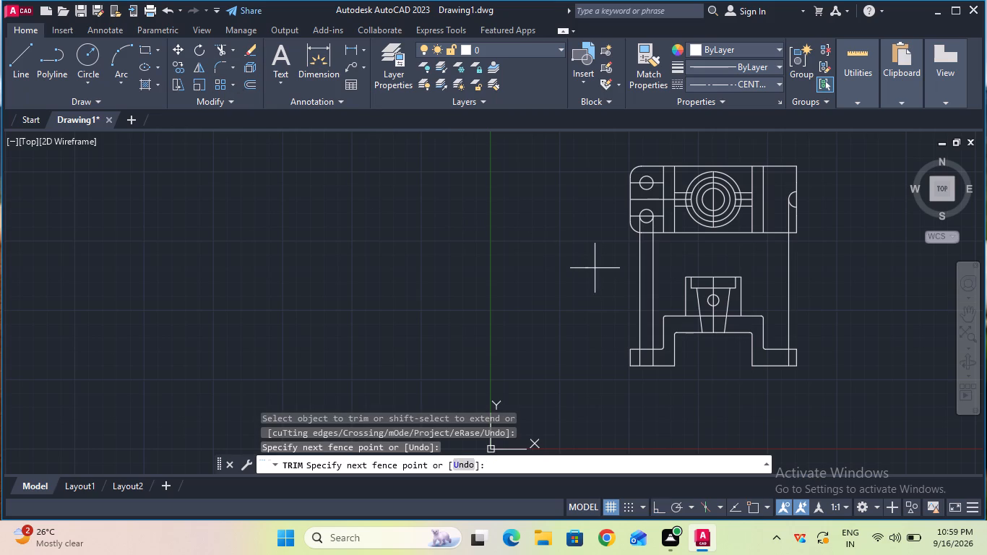
left_click_drag(608, 268, 784, 262)
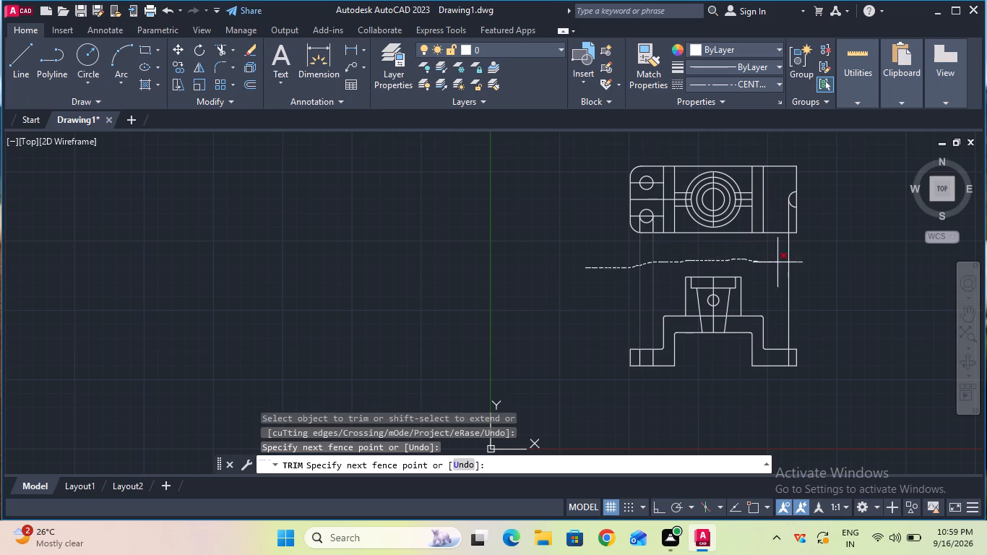
left_click_drag(784, 262, 795, 262)
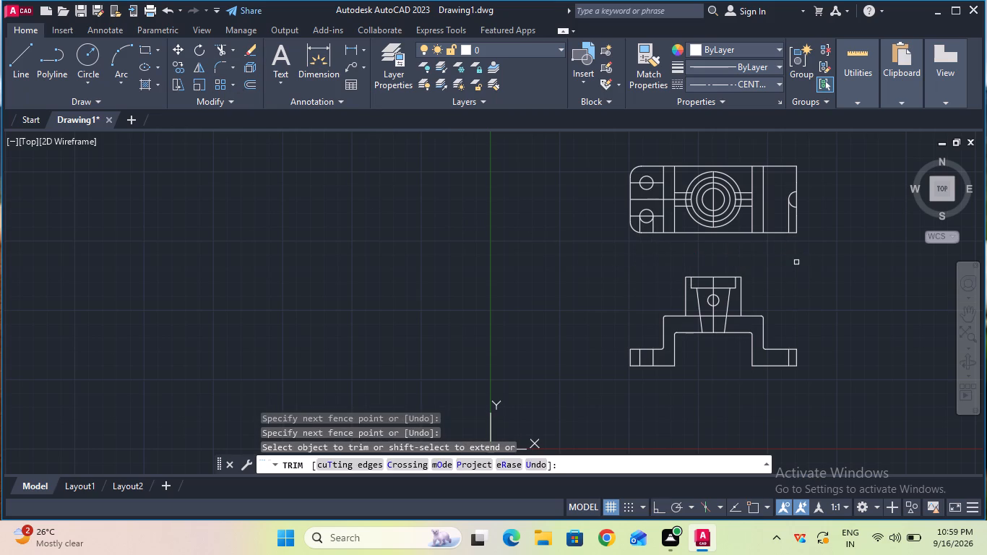
key("grave")
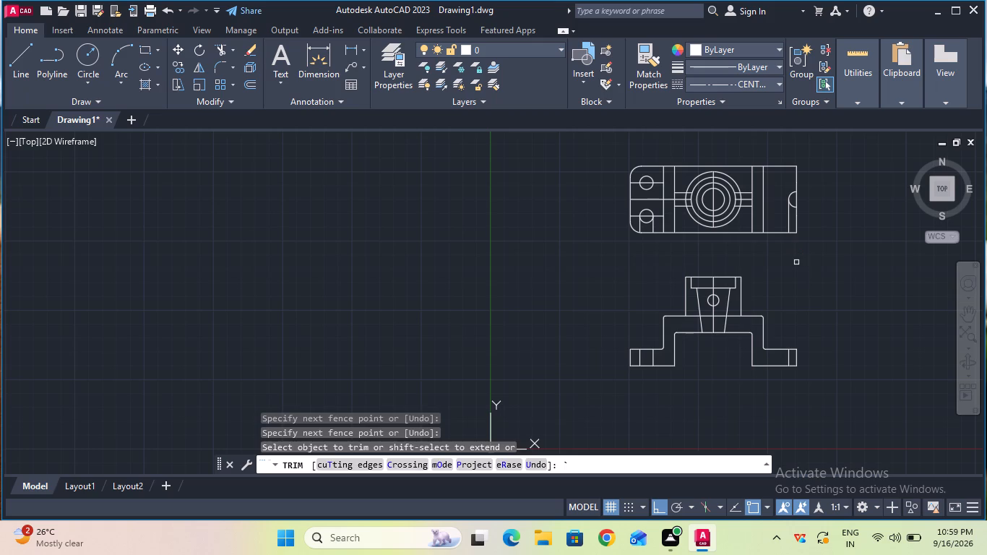
key("Escape")
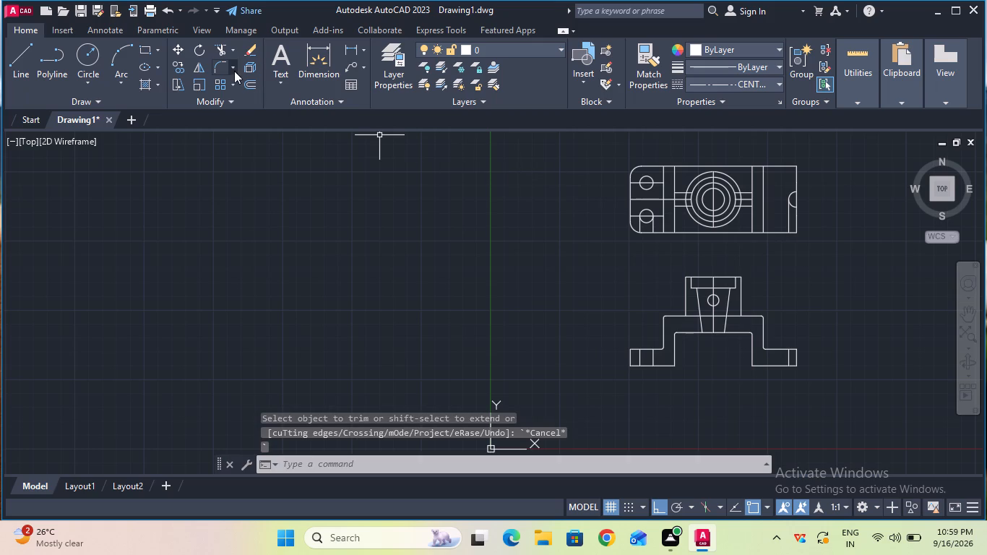
Erase the leftover projection stubs below the lower mounting hole and the right-end notch in the top view.
left_click(249, 53)
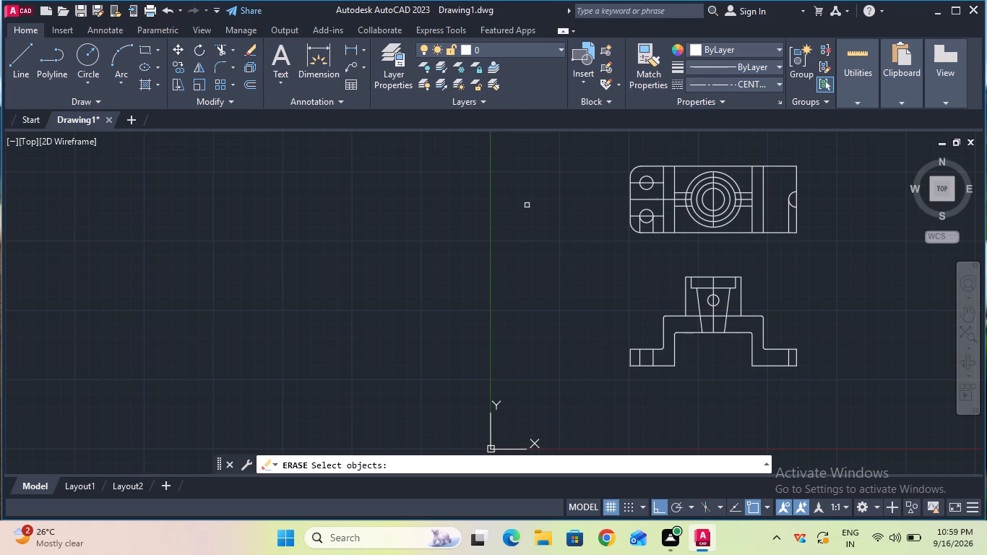
left_click(640, 227)
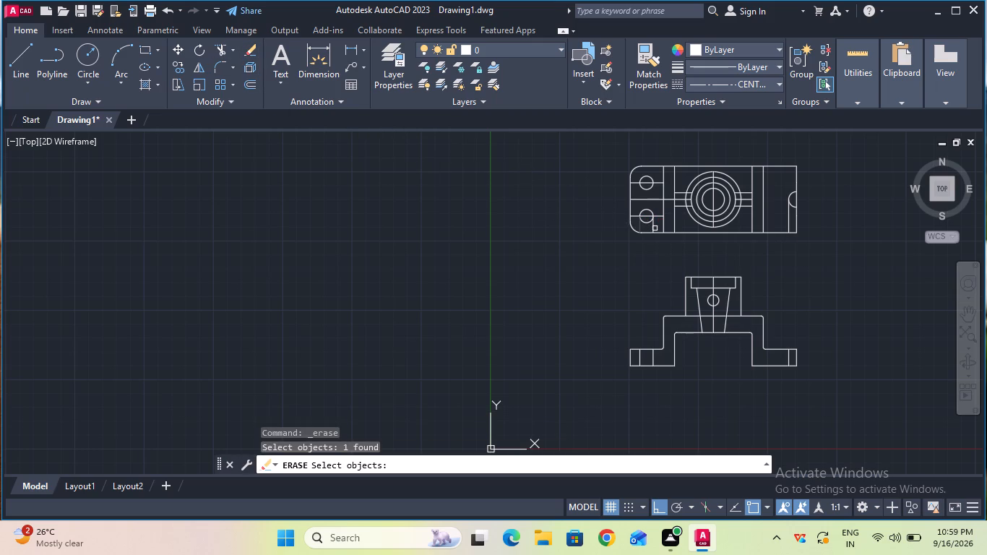
left_click(652, 228)
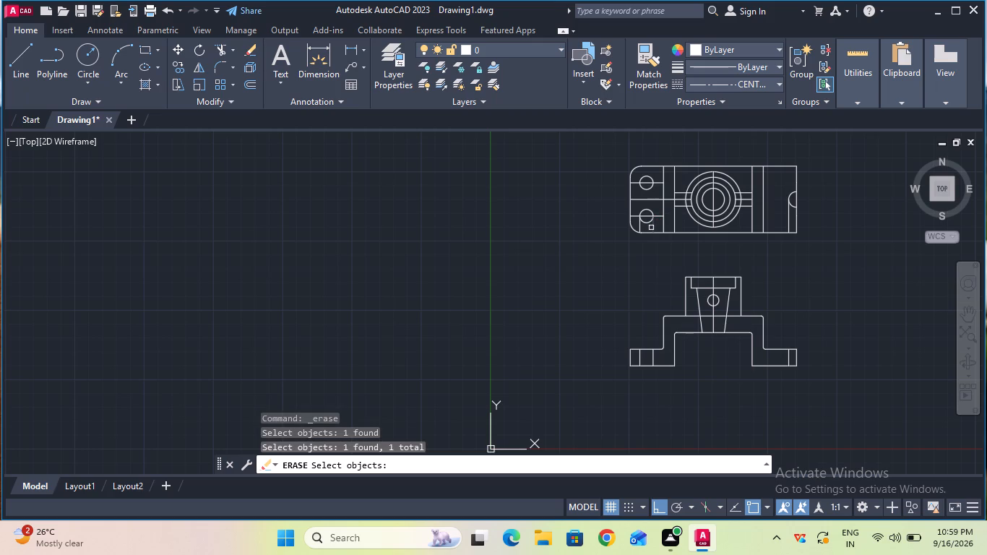
key("Return")
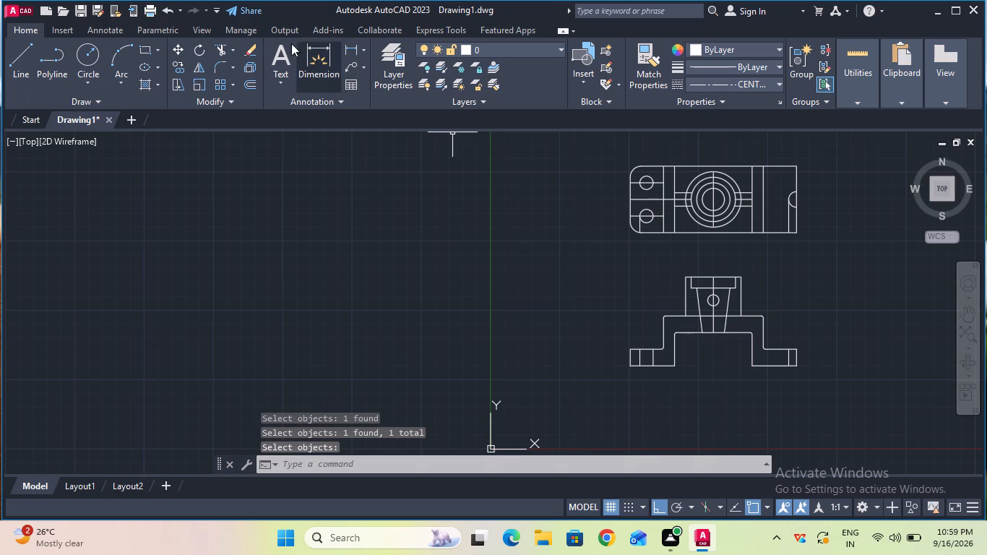
left_click(251, 43)
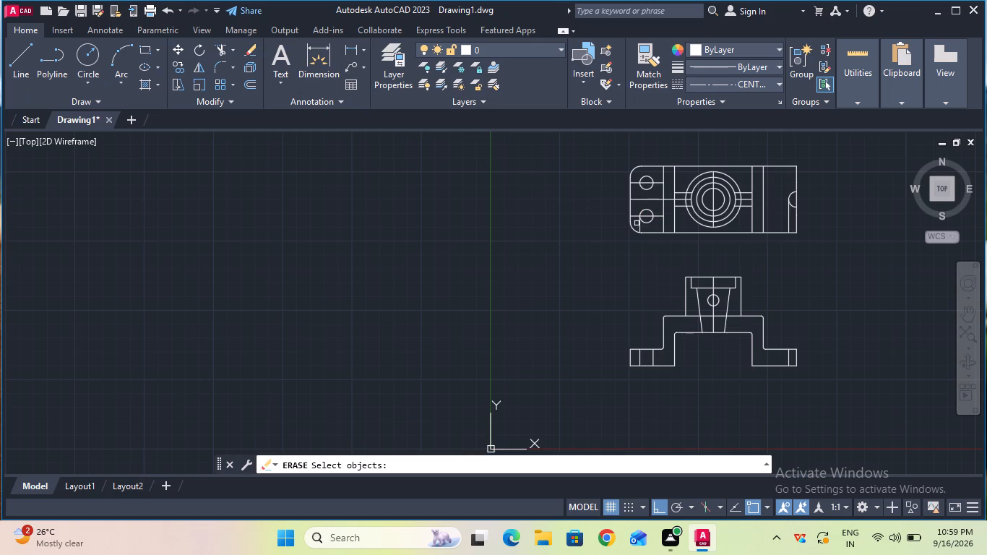
left_click(640, 225)
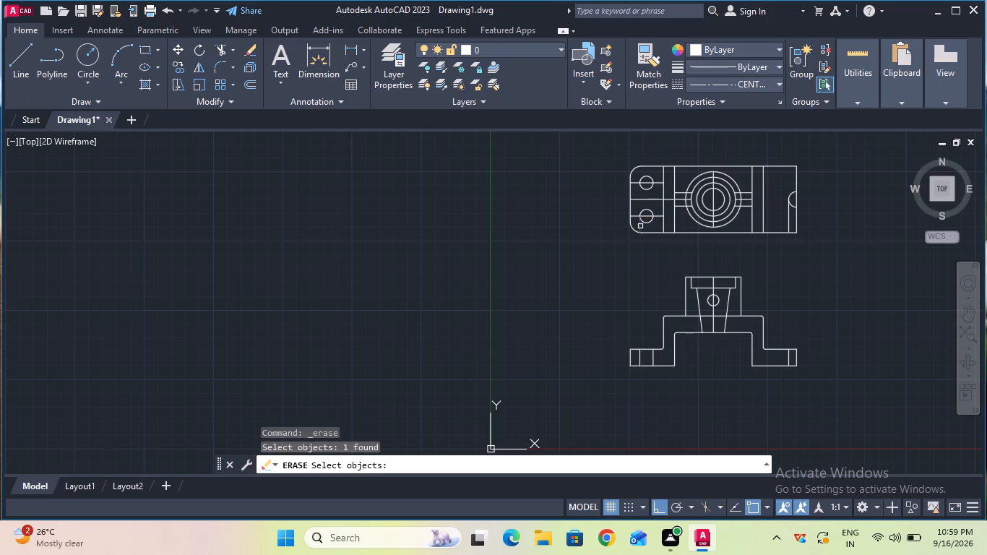
key("Return")
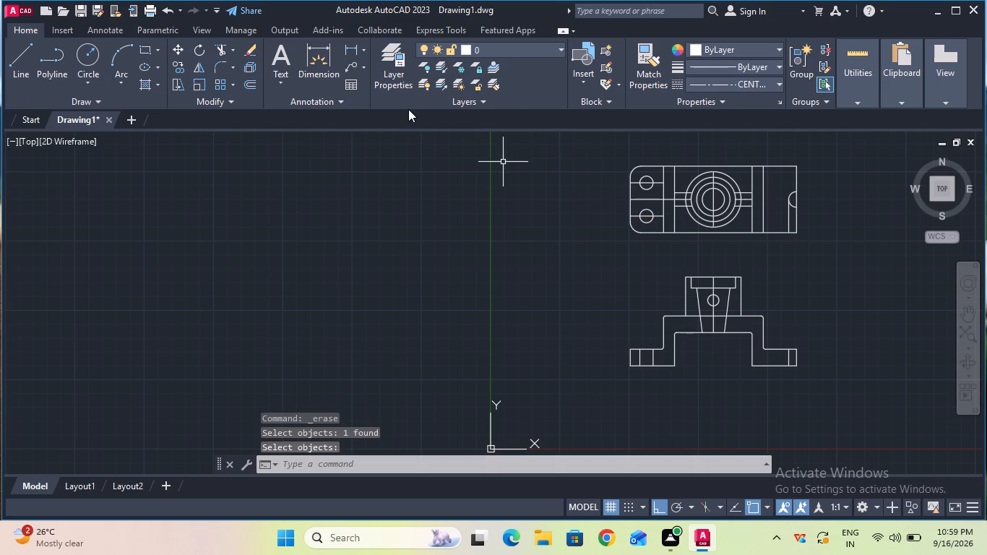
left_click(253, 43)
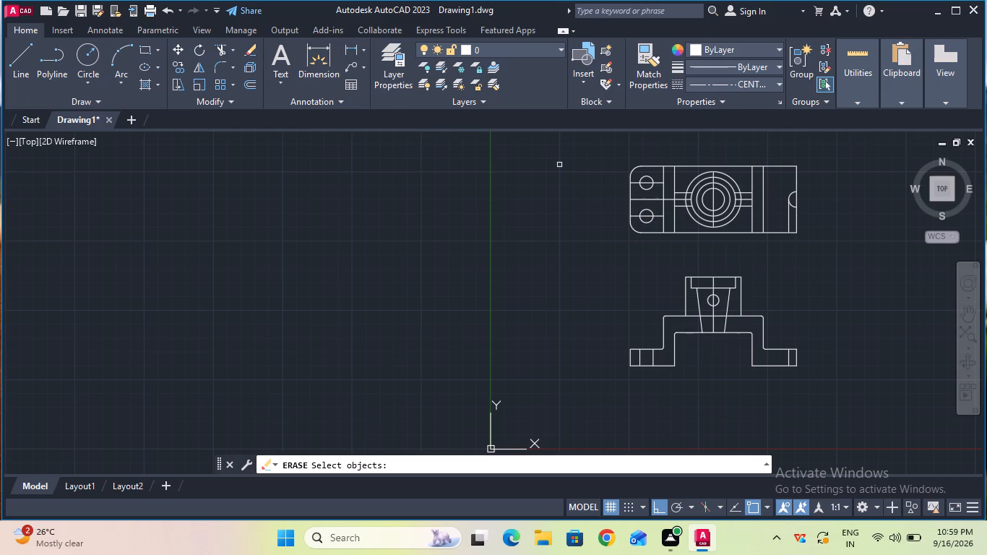
left_click(788, 229)
key("Return")
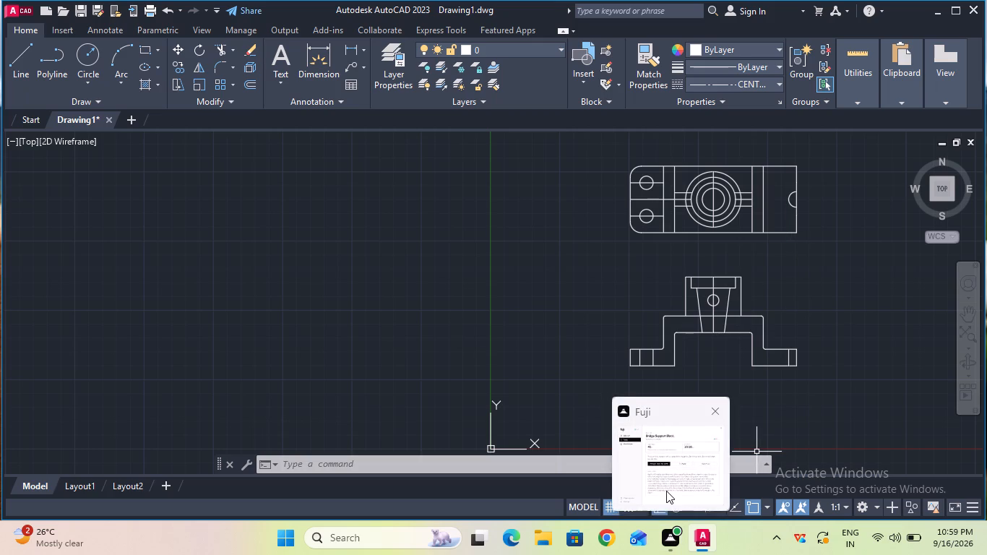
Place a 15 mm horizontal linear dimension inward from the upper-left corner of the front view's central opening as a reference.
left_click(731, 535)
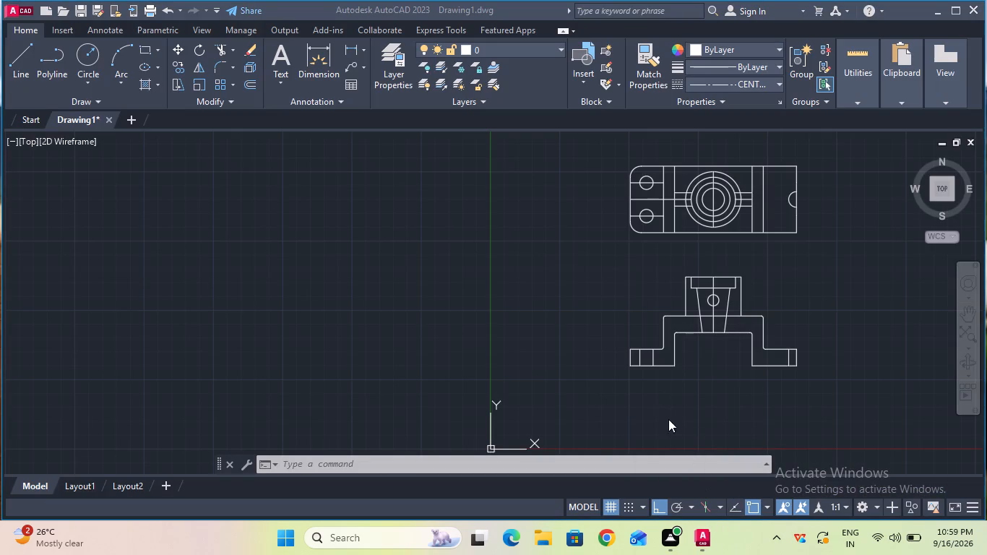
scroll(678, 364, "up", 2, "ctrl")
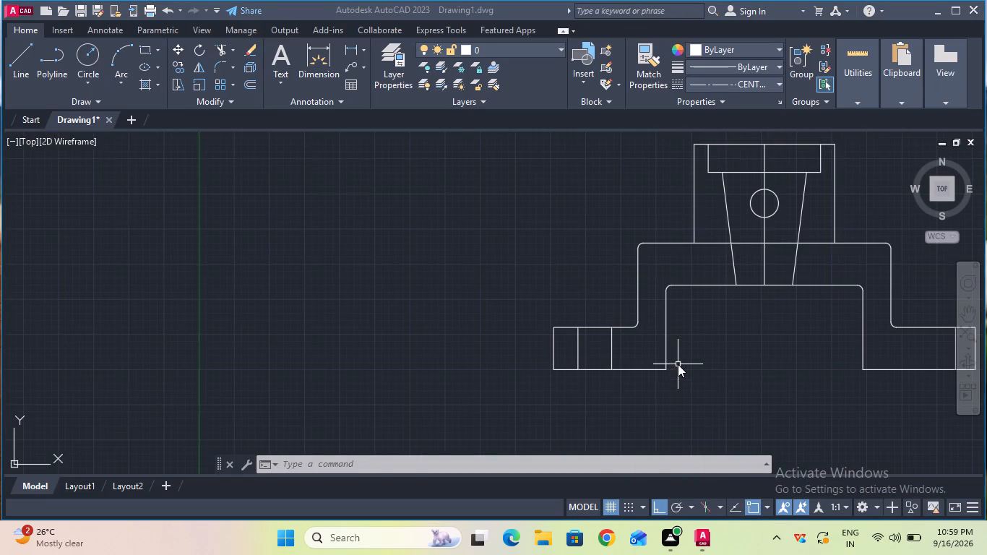
double_click(354, 47)
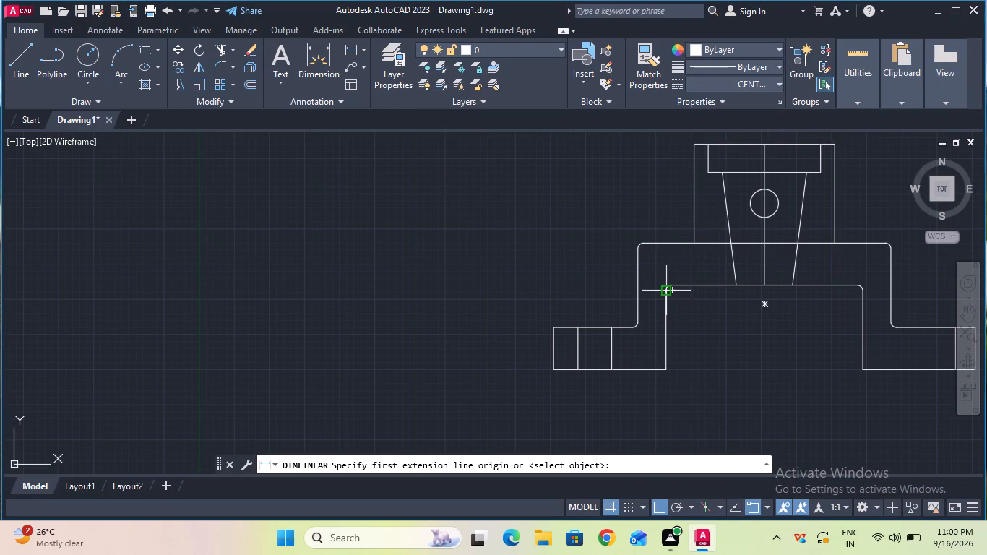
double_click(663, 288)
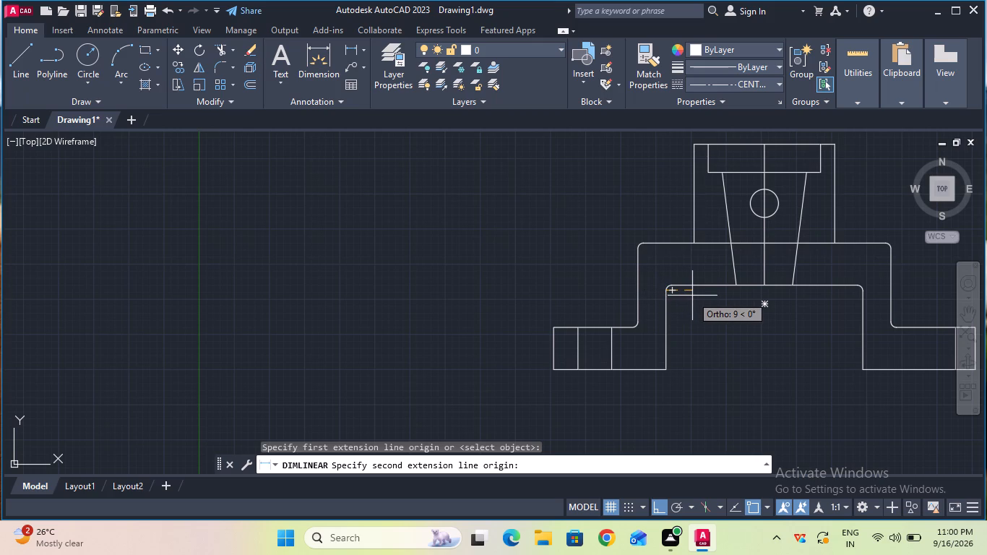
type("15")
key("Return")
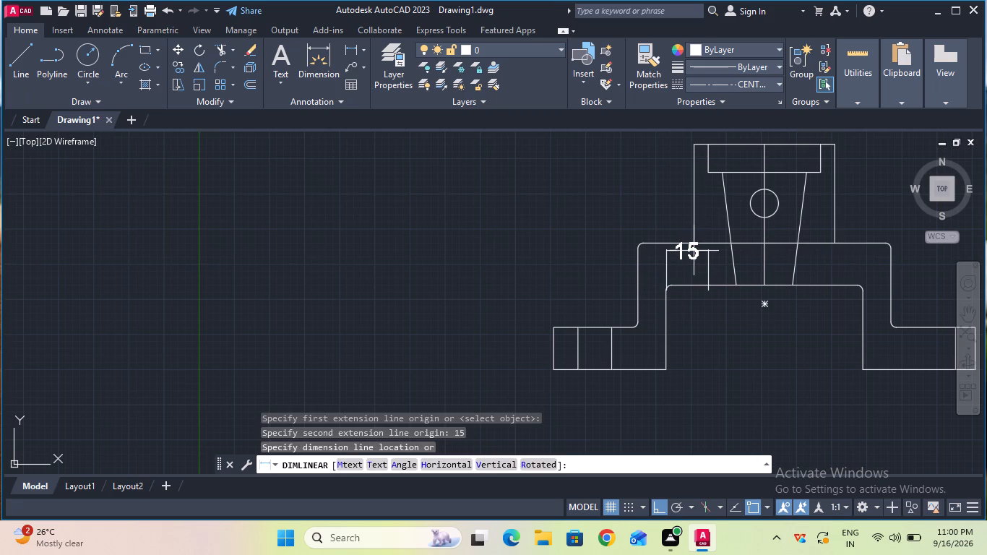
left_click(696, 257)
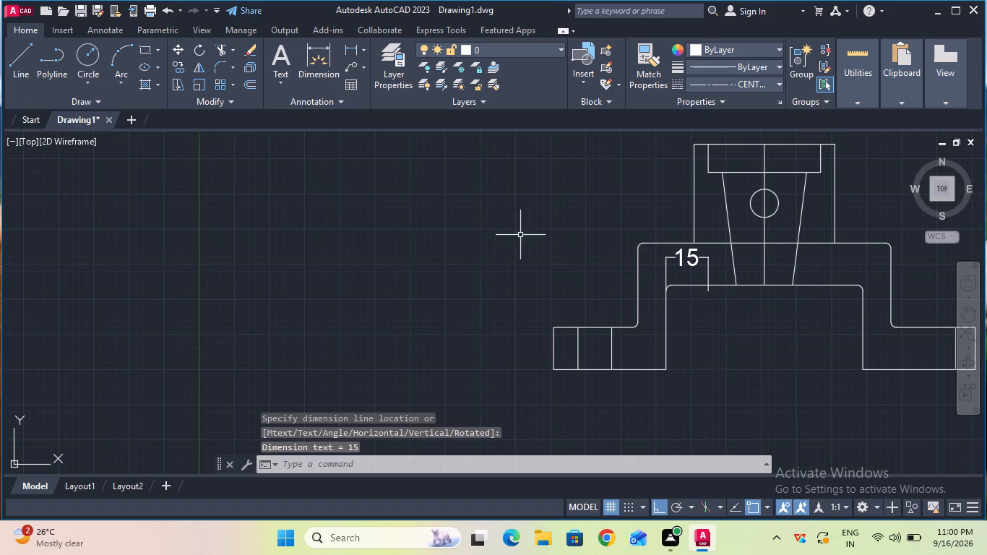
Place a matching 15 mm horizontal linear dimension inward from the upper-right corner of the front view's central opening.
left_click(353, 53)
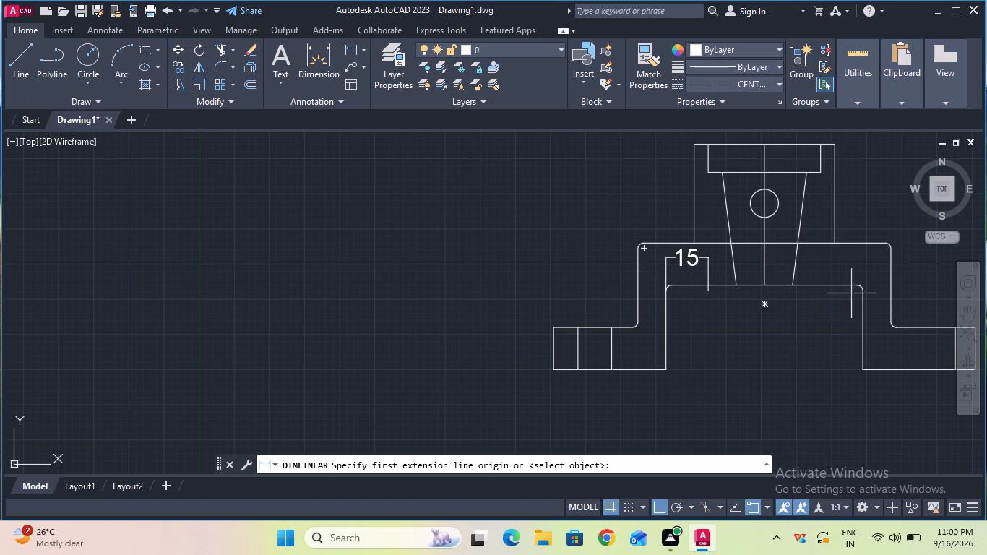
left_click(862, 295)
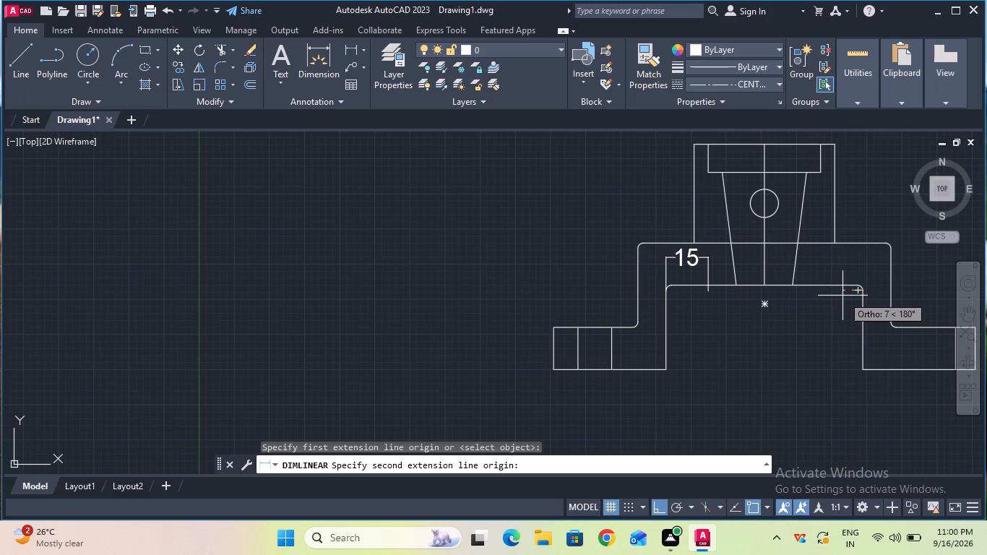
type("15")
key("Return")
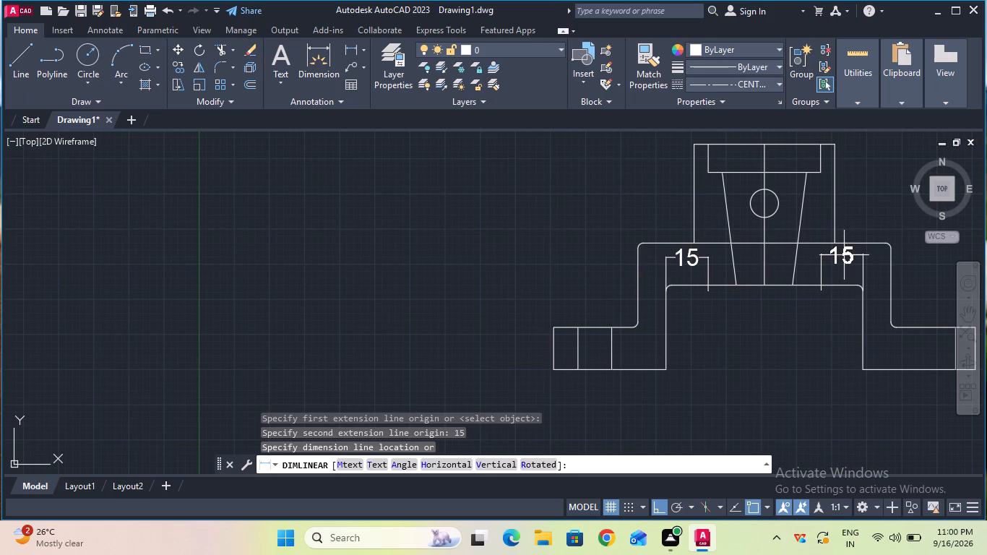
left_click(844, 256)
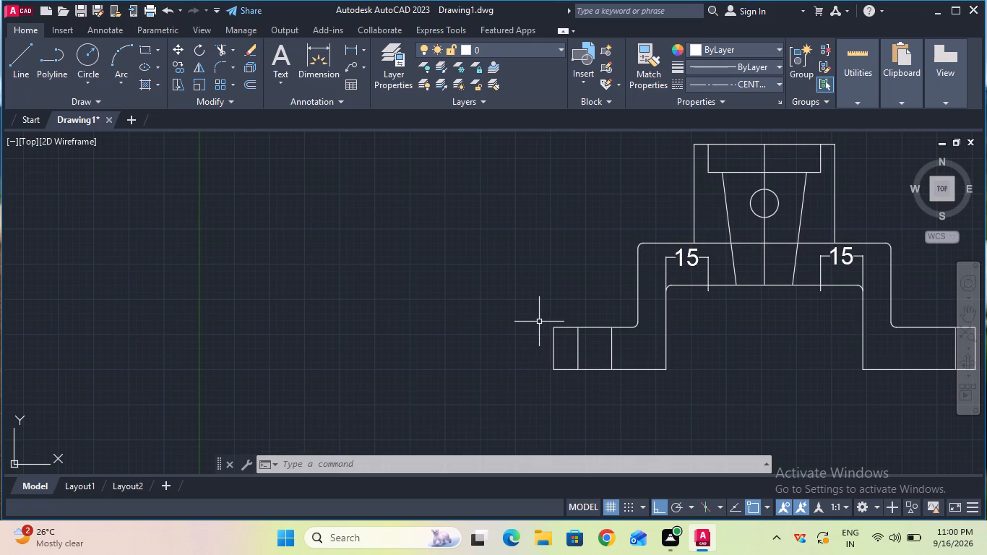
Draw short vertical marker lines up from the opening's top edge at the inner ends of both 15 mm dimensions.
left_click(15, 63)
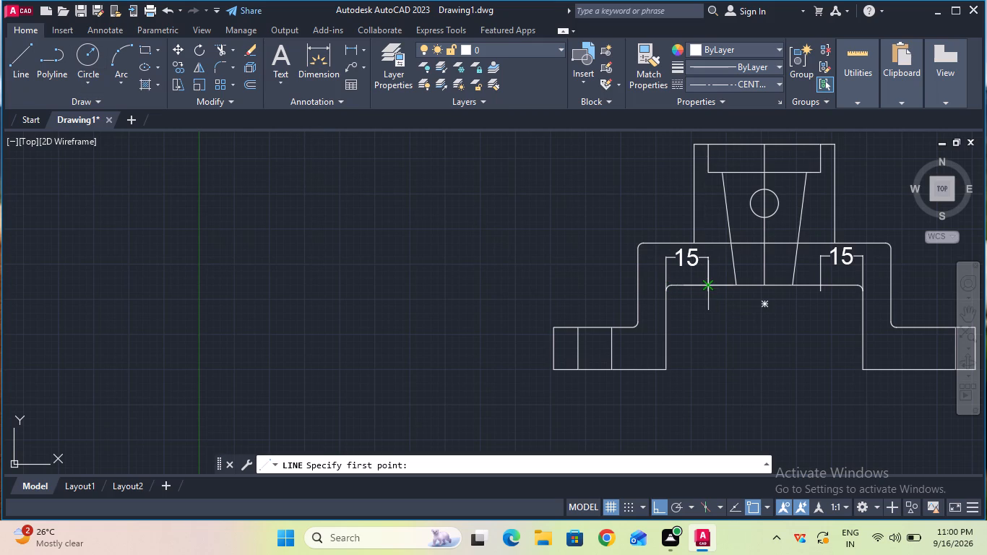
left_click(706, 285)
left_click(707, 274)
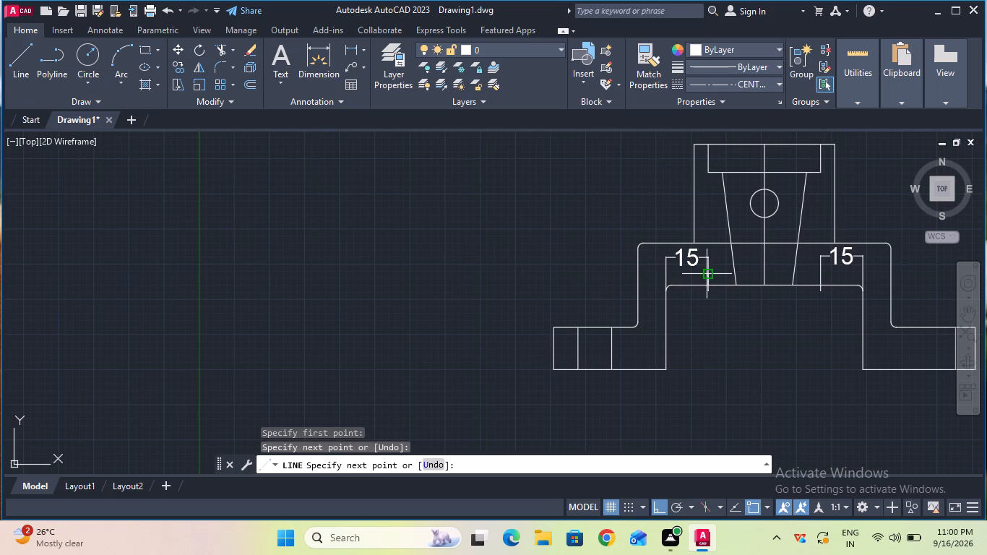
key("Escape")
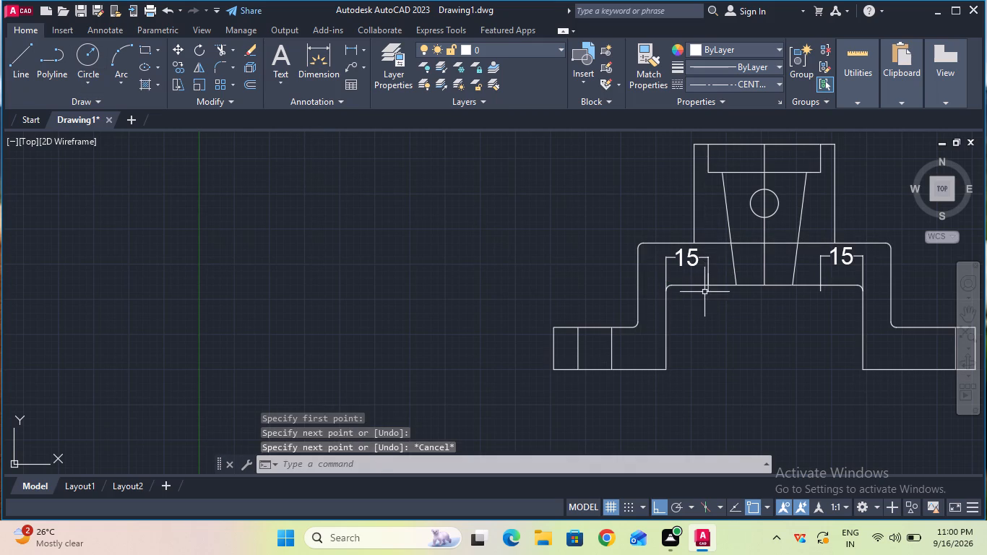
left_click(14, 84)
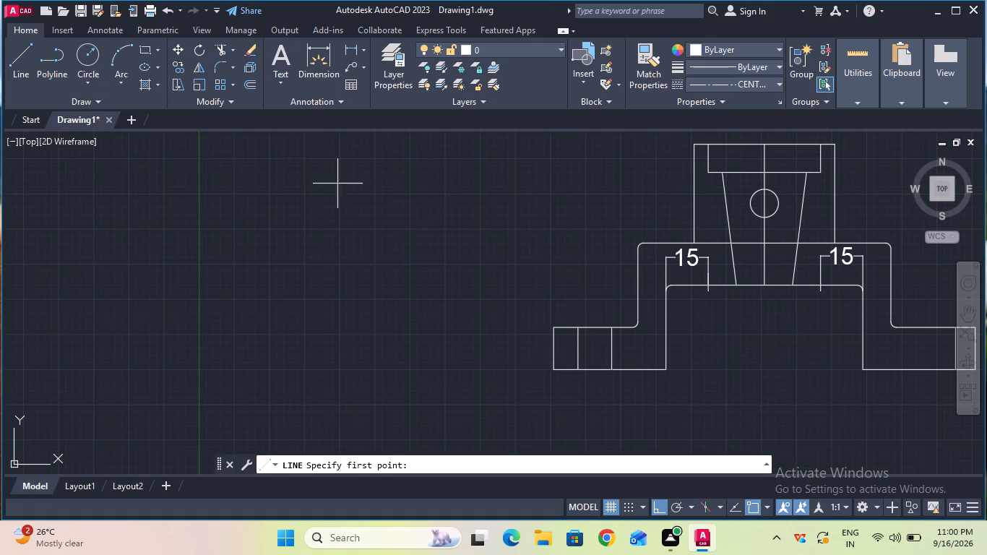
left_click(819, 285)
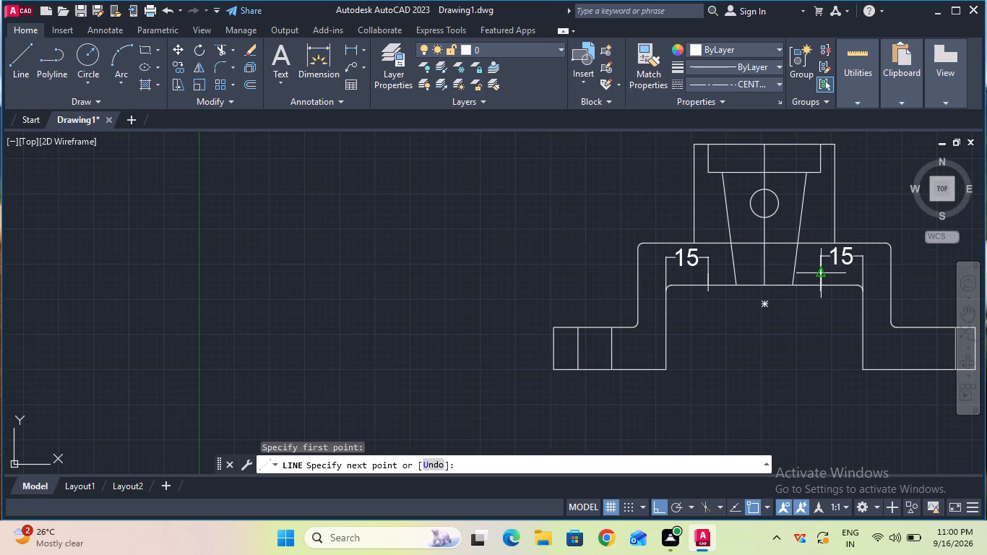
left_click(818, 276)
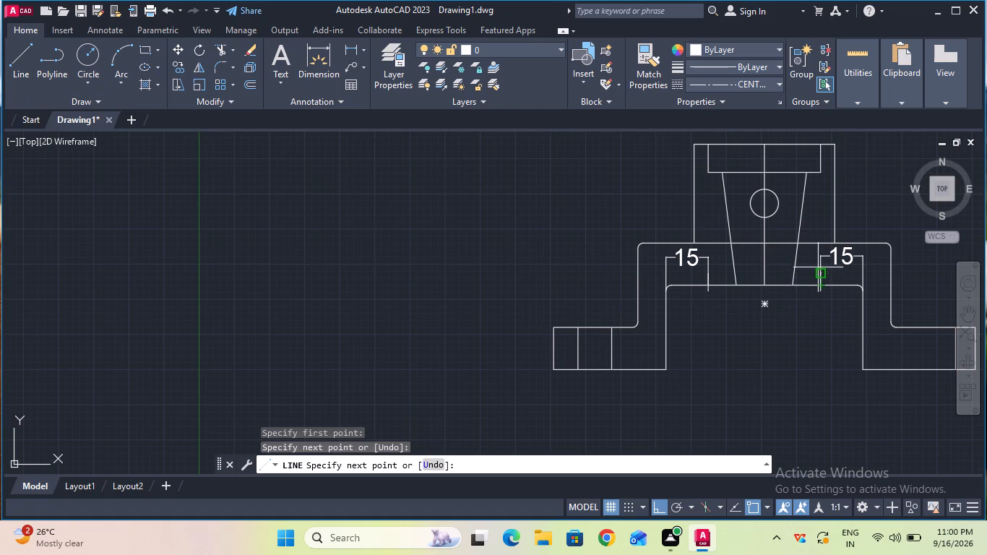
key("Escape")
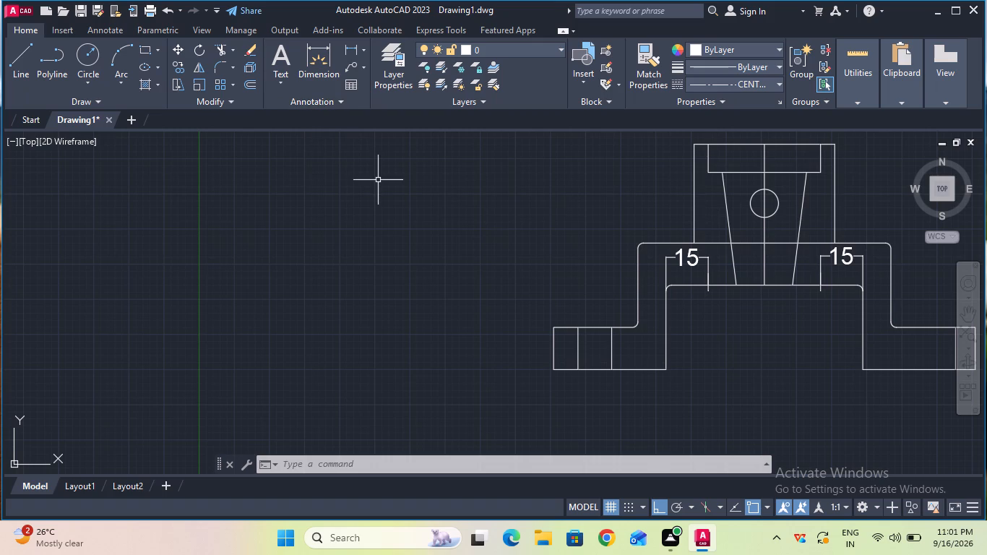
With ortho off, draw sloped lines from the opening's two bottom corners up to the 15 mm marks on its top edge.
key("F8")
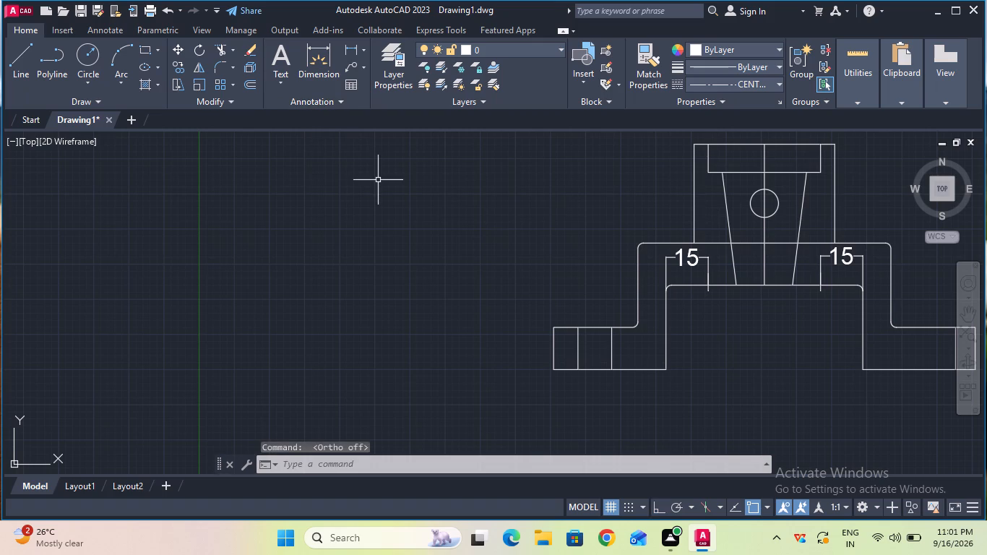
left_click(30, 75)
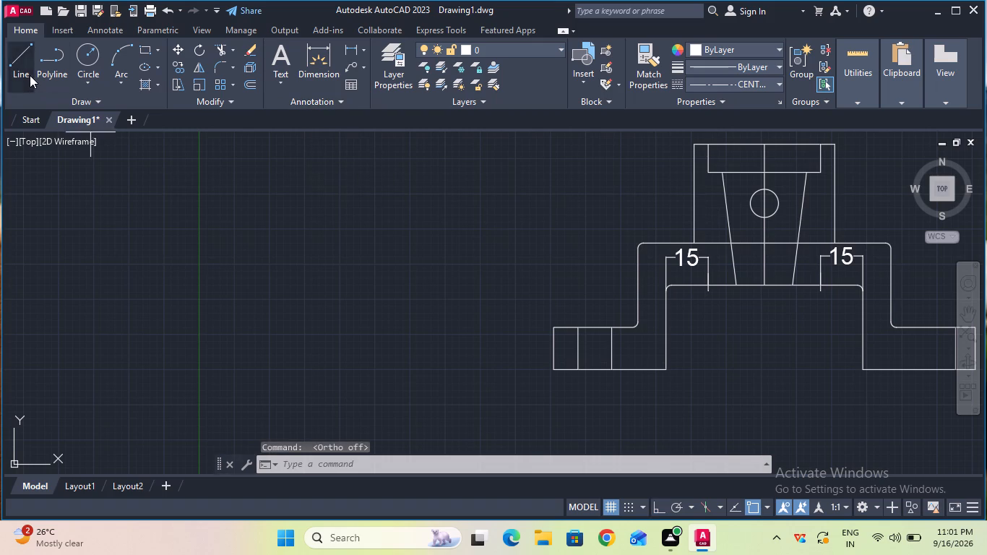
left_click(665, 370)
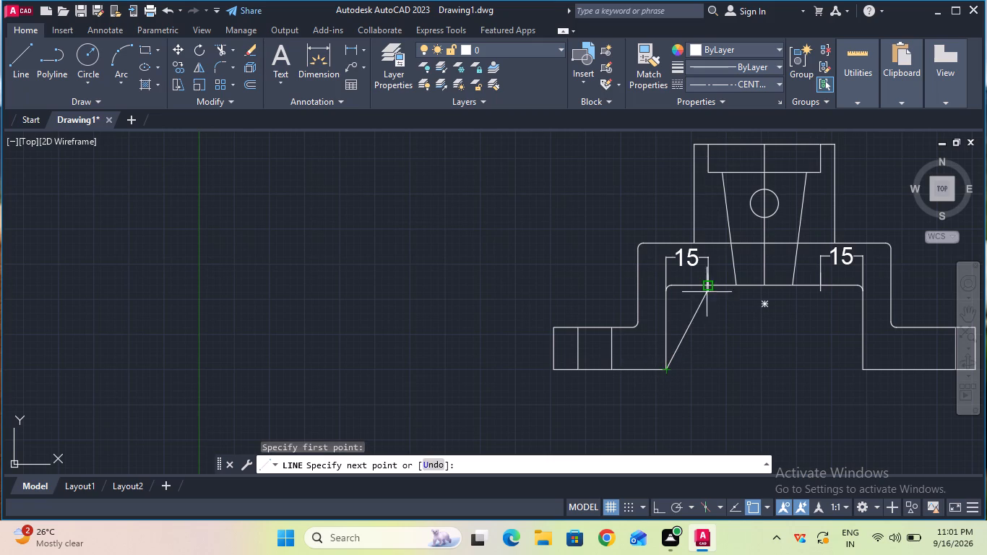
left_click(710, 285)
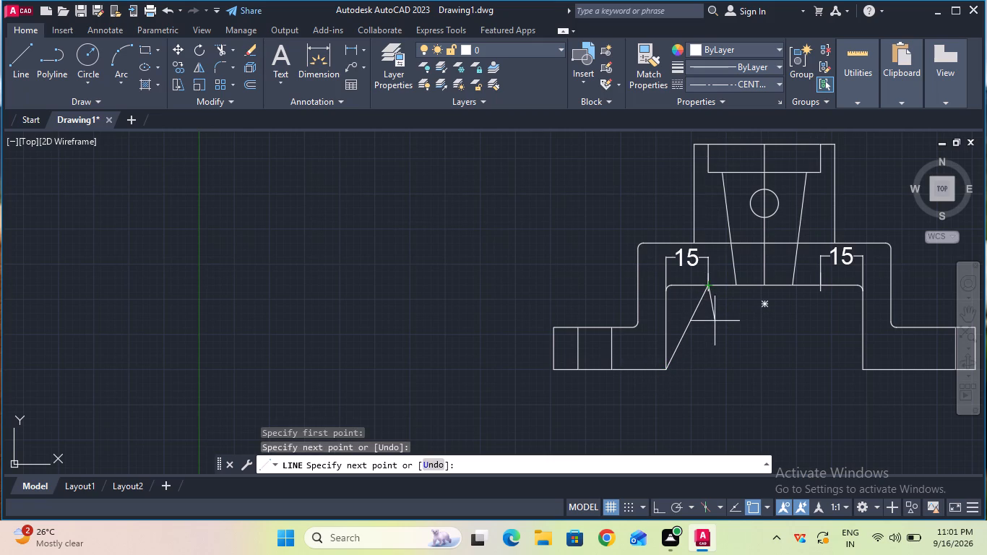
key("Escape")
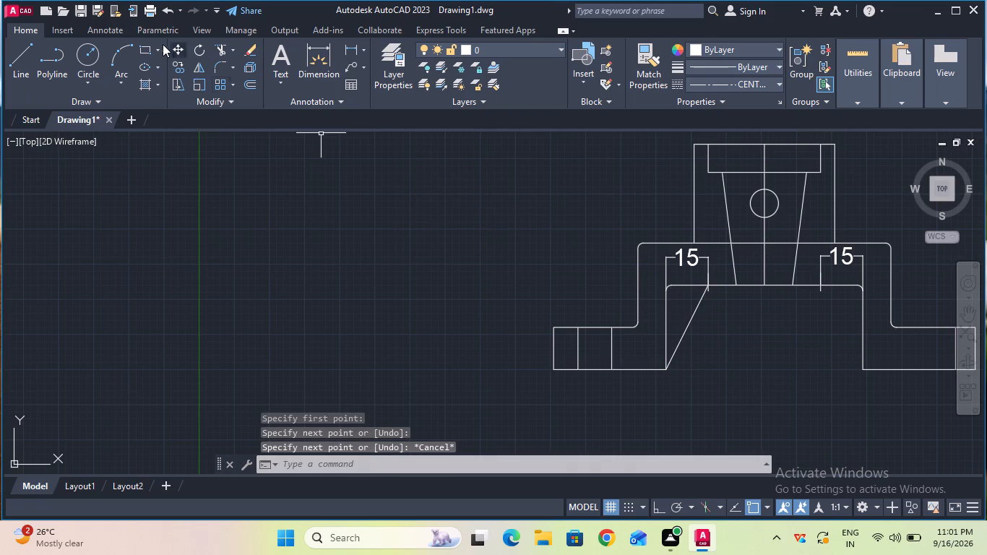
left_click(31, 59)
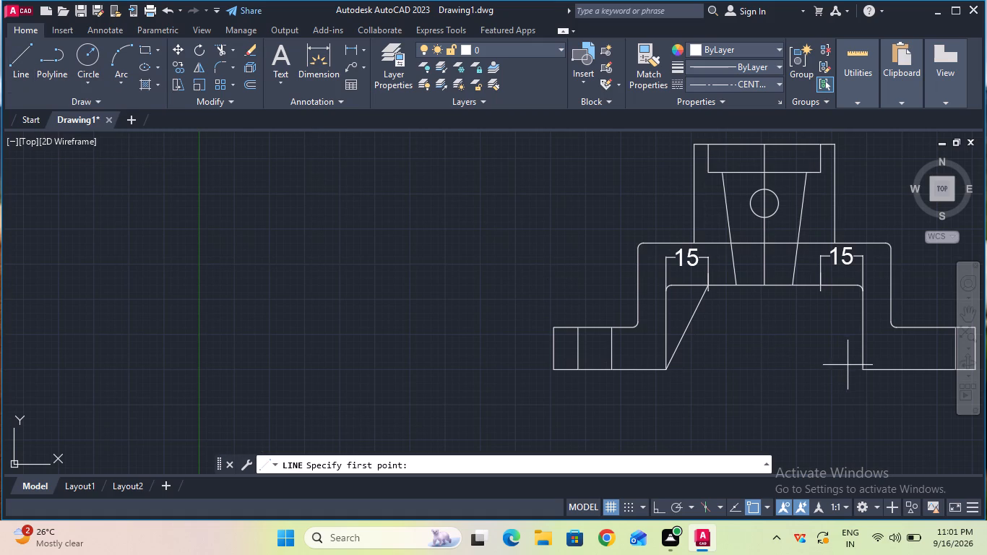
left_click(860, 372)
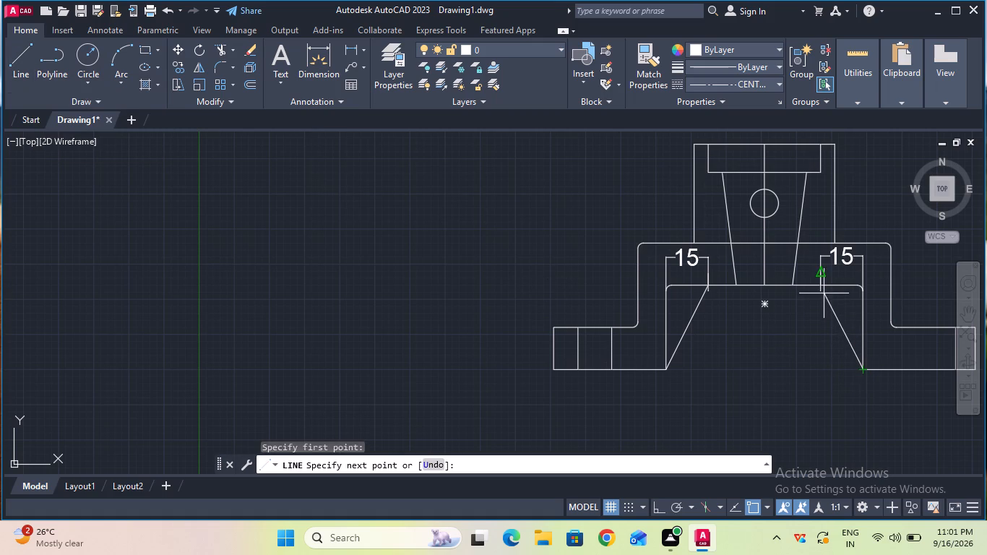
left_click(823, 288)
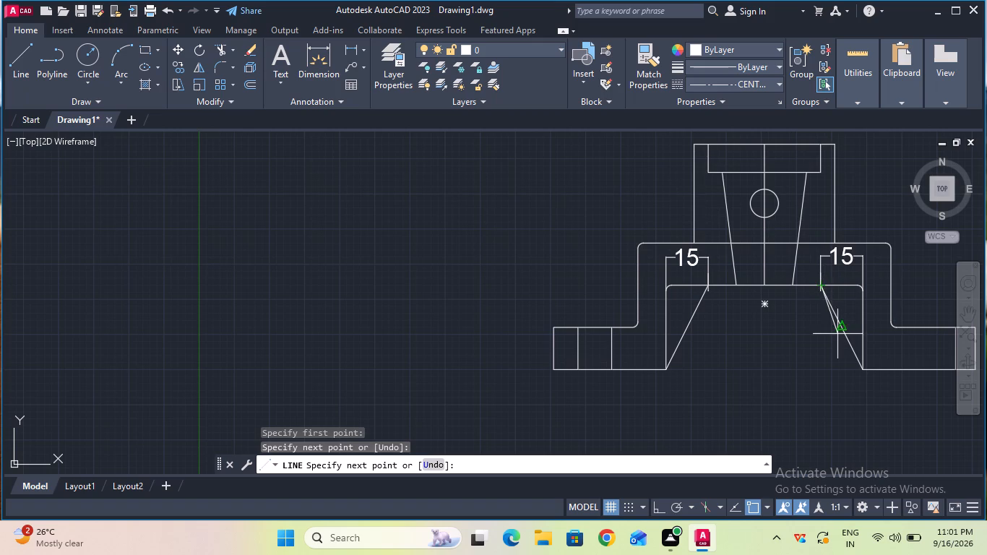
key("Escape")
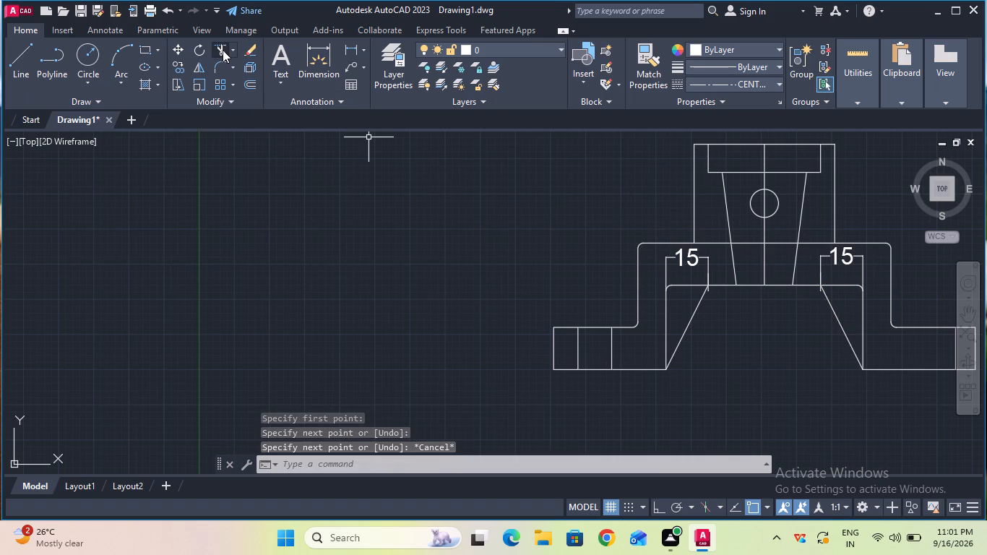
Erase both 15 mm reference dimensions above the front view's opening.
left_click(249, 54)
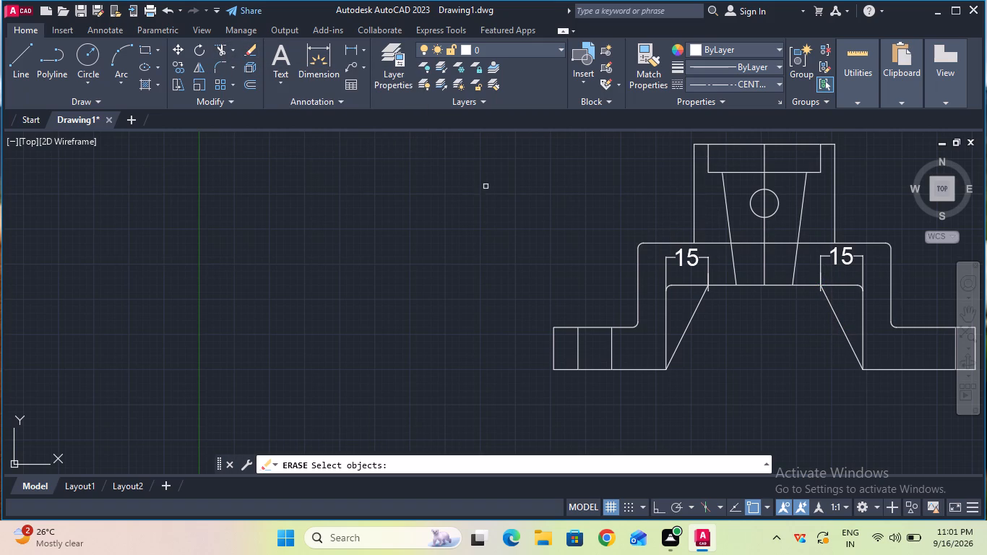
left_click(694, 264)
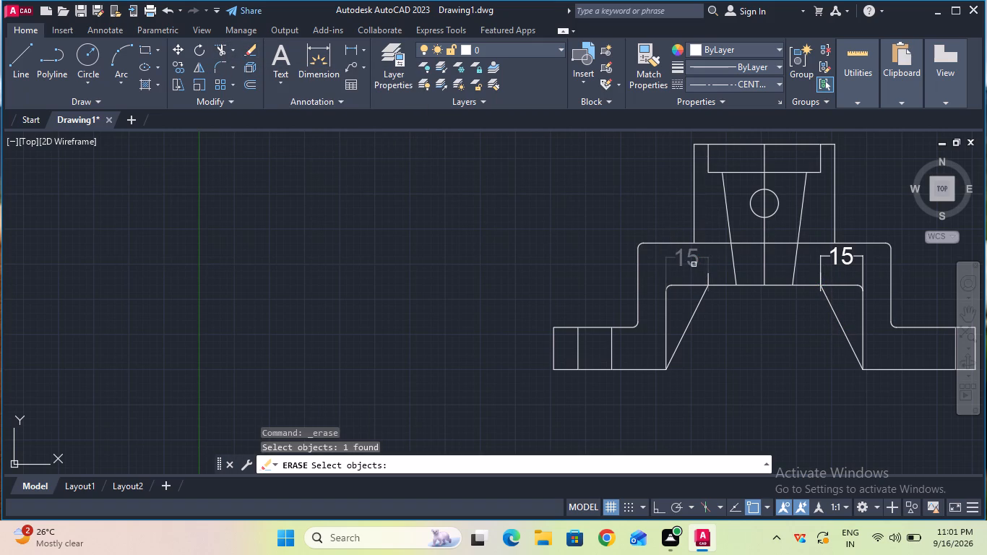
key("Return")
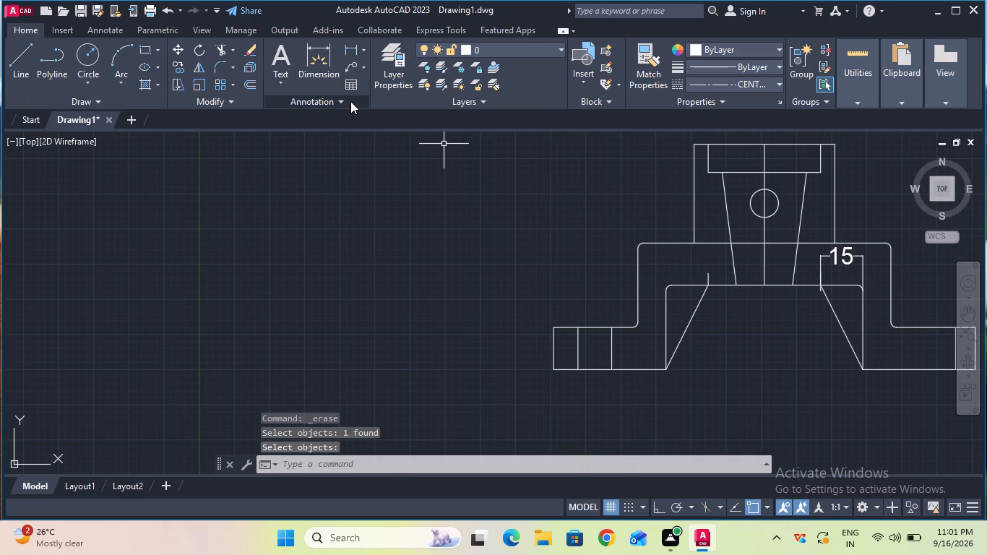
left_click(249, 47)
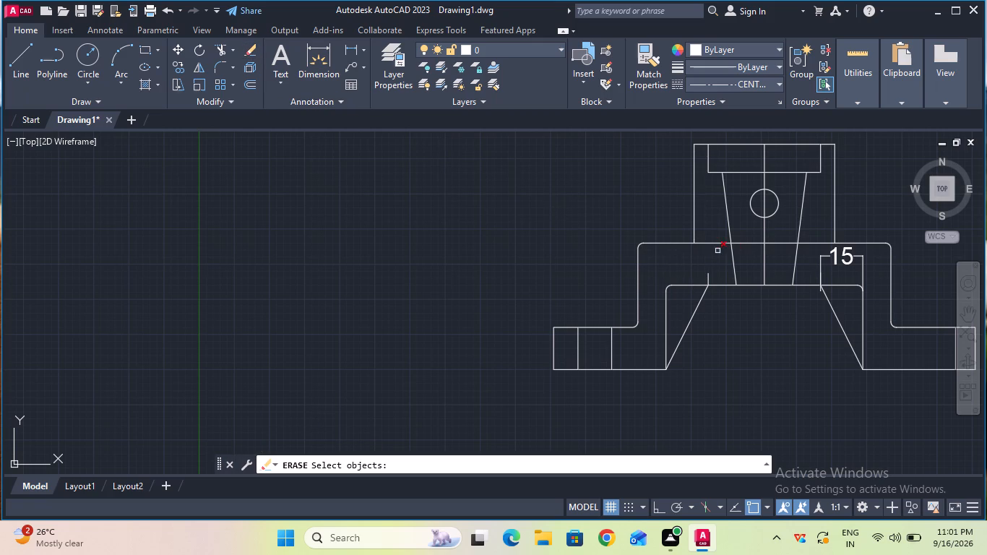
left_click(845, 258)
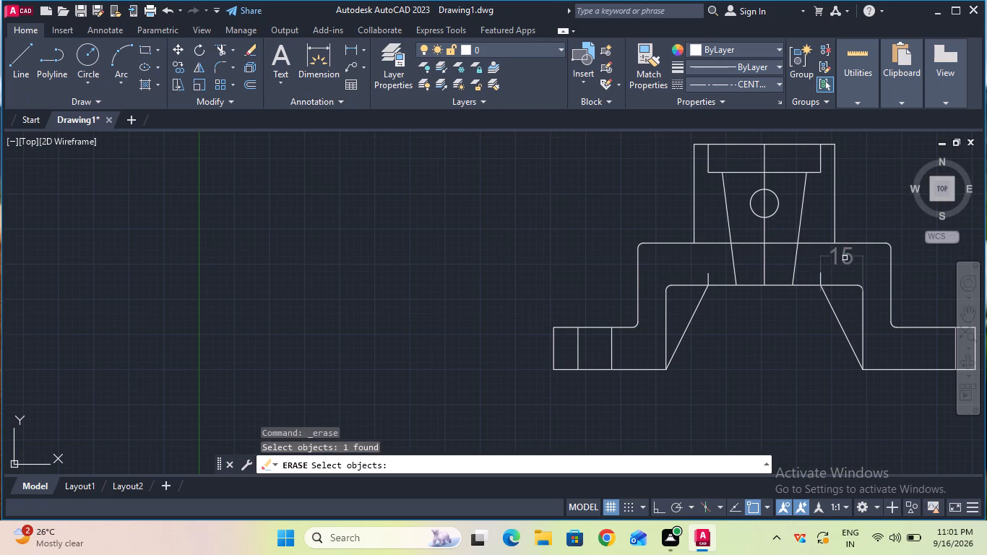
key("Return")
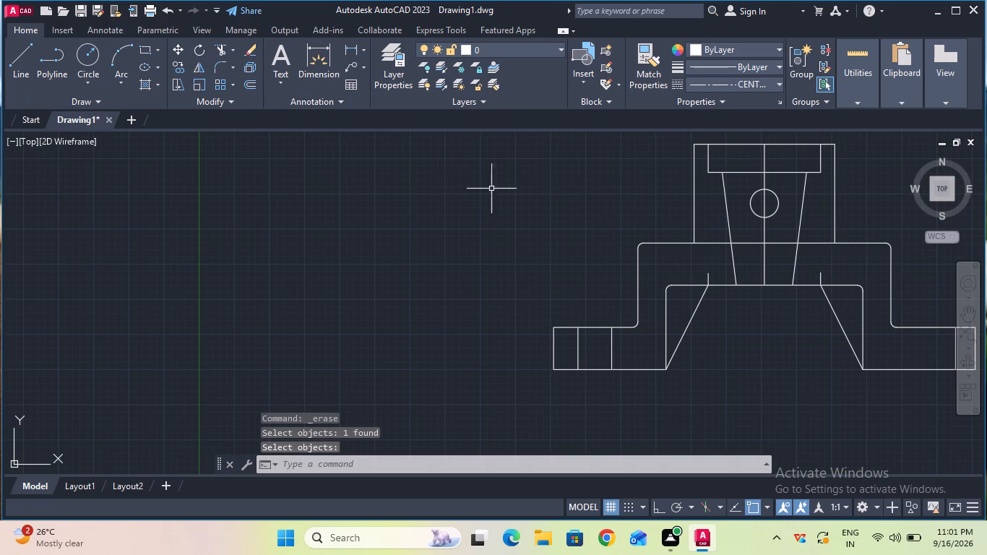
Trim away the two short vertical marker lines above the top edge of the front view's central opening.
left_click(225, 53)
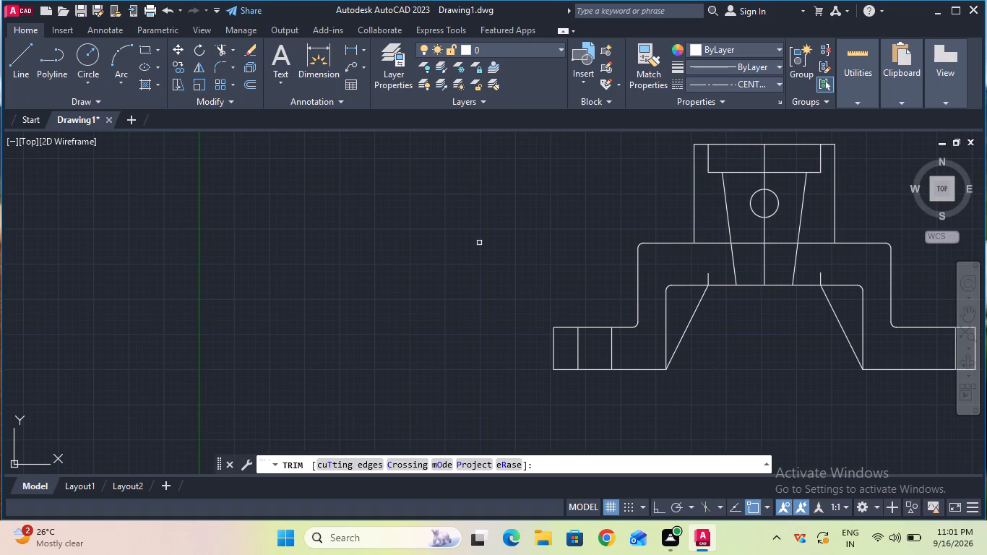
left_click(707, 278)
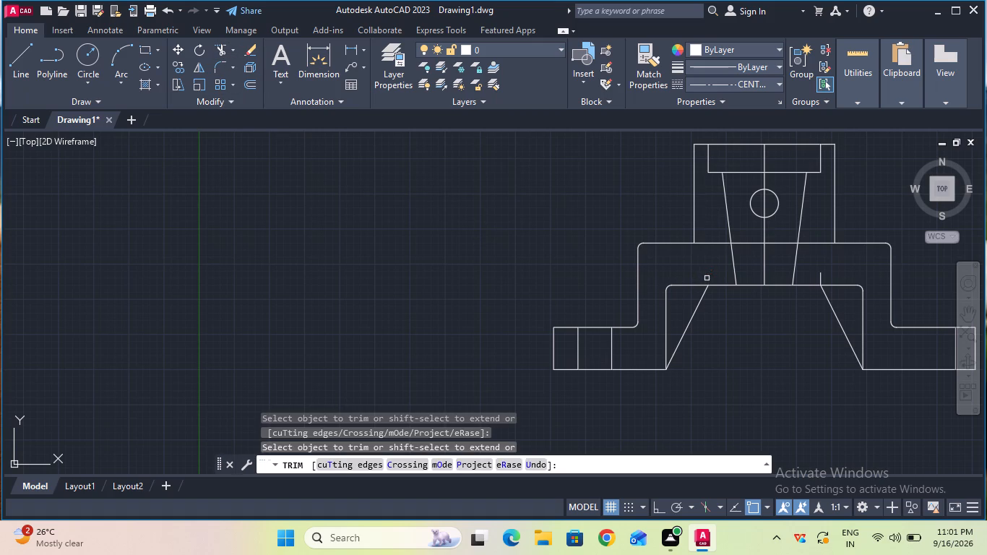
left_click(819, 274)
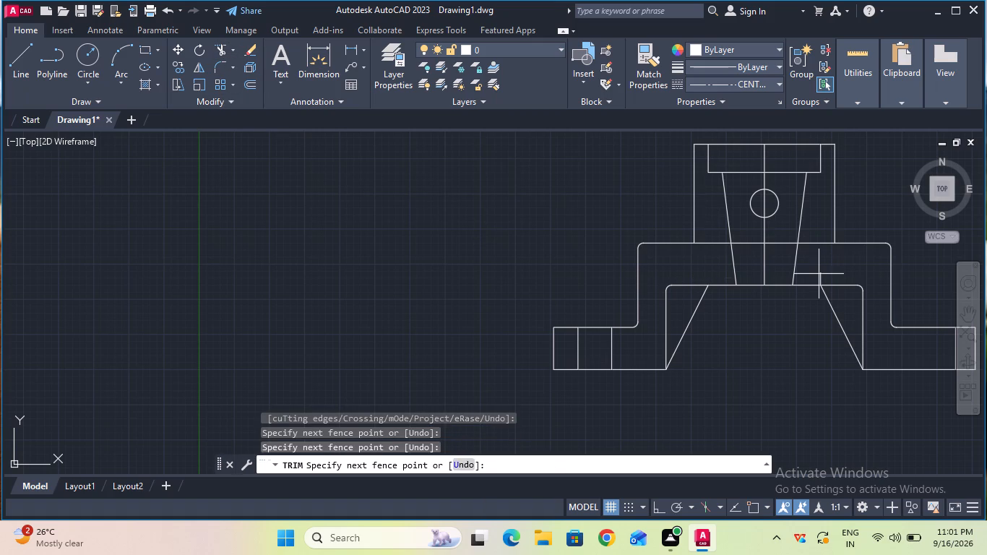
left_click(824, 272)
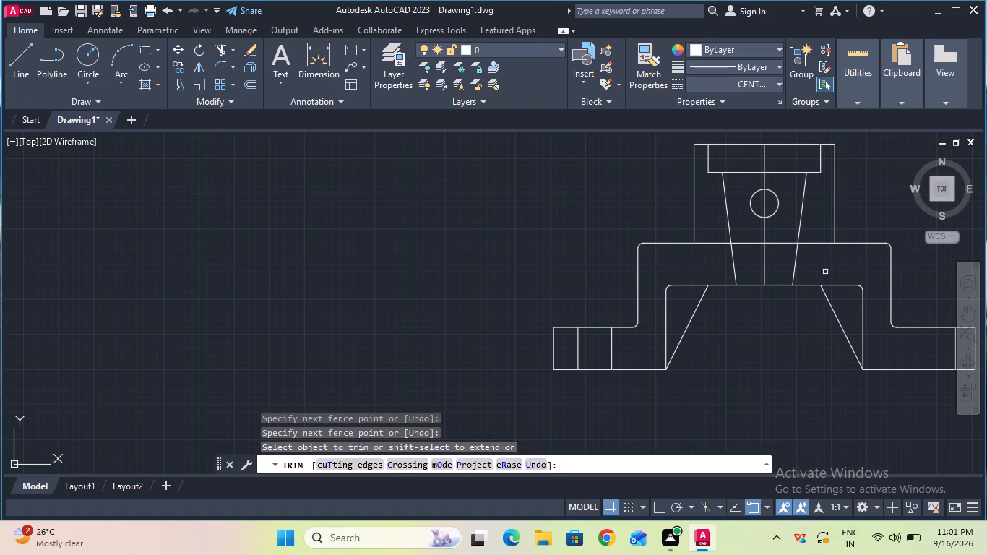
key("Escape")
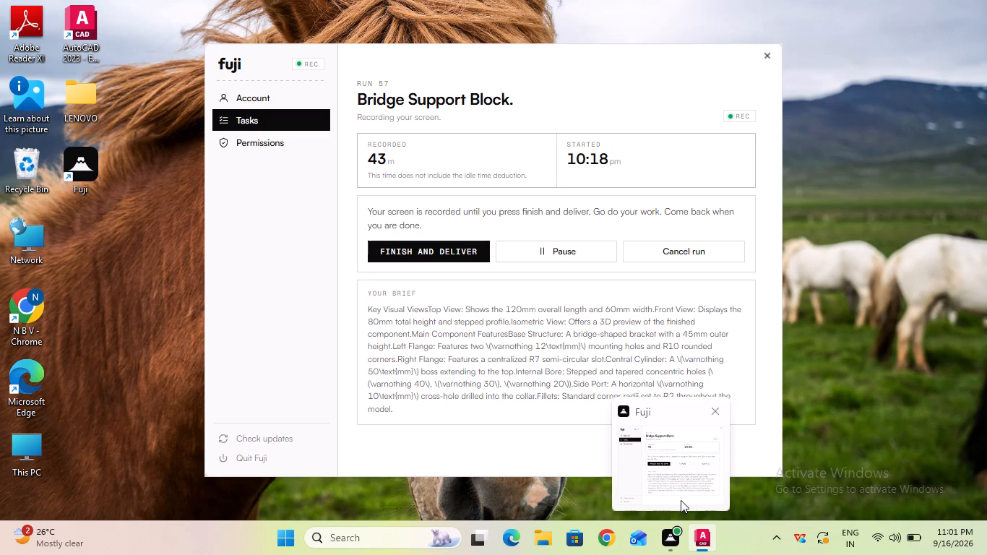
Open the object properties and, with nothing selected, set the current linetype to ByBlock.
left_click(724, 546)
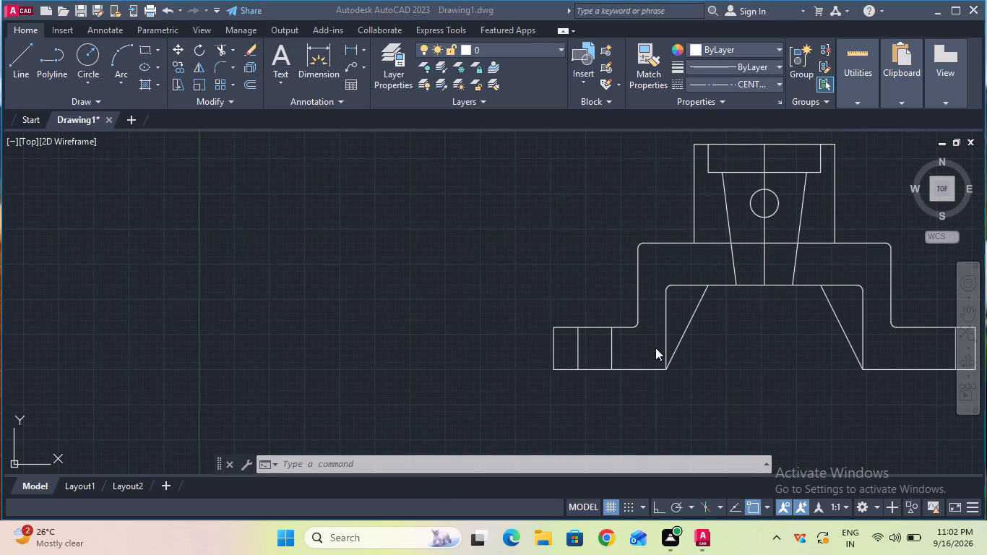
scroll(583, 349, "up", 3, "ctrl")
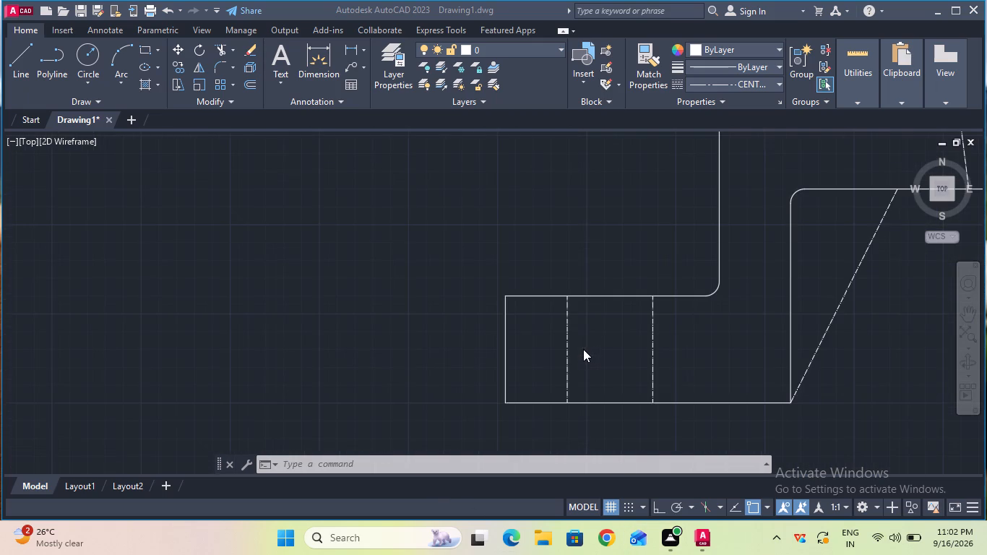
scroll(583, 349, "down", 3, "ctrl")
scroll(669, 330, "up", 2, "ctrl")
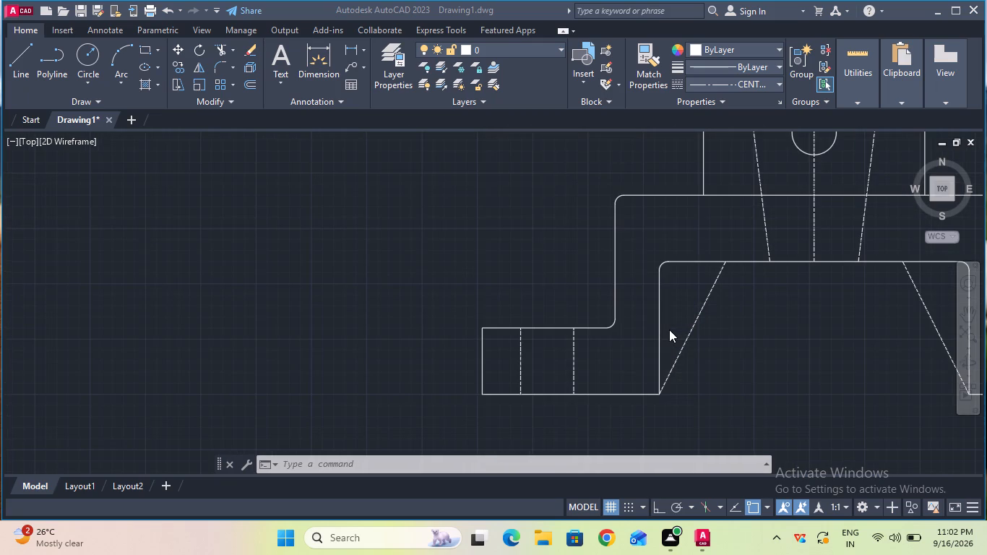
scroll(669, 330, "down", 1, "ctrl")
left_click(692, 332)
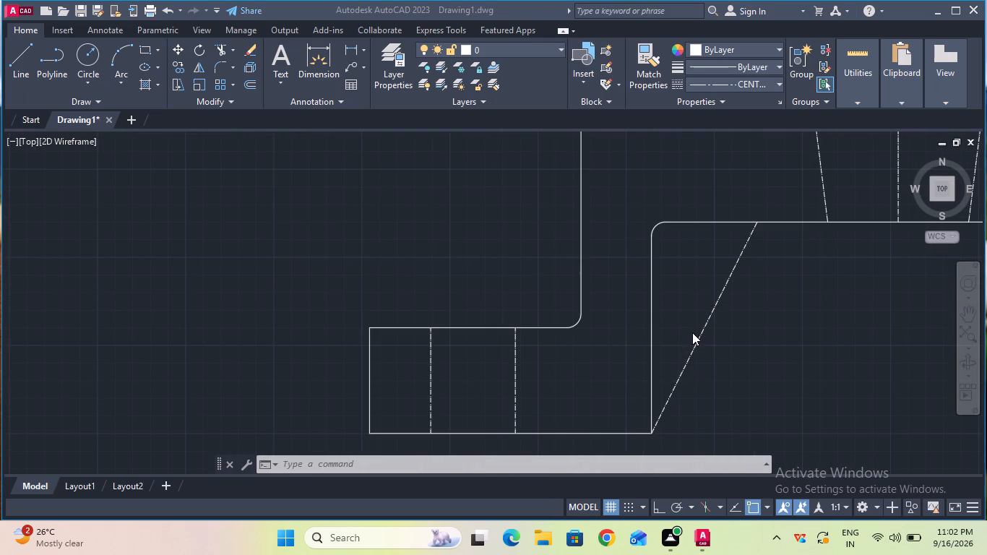
left_click(689, 335)
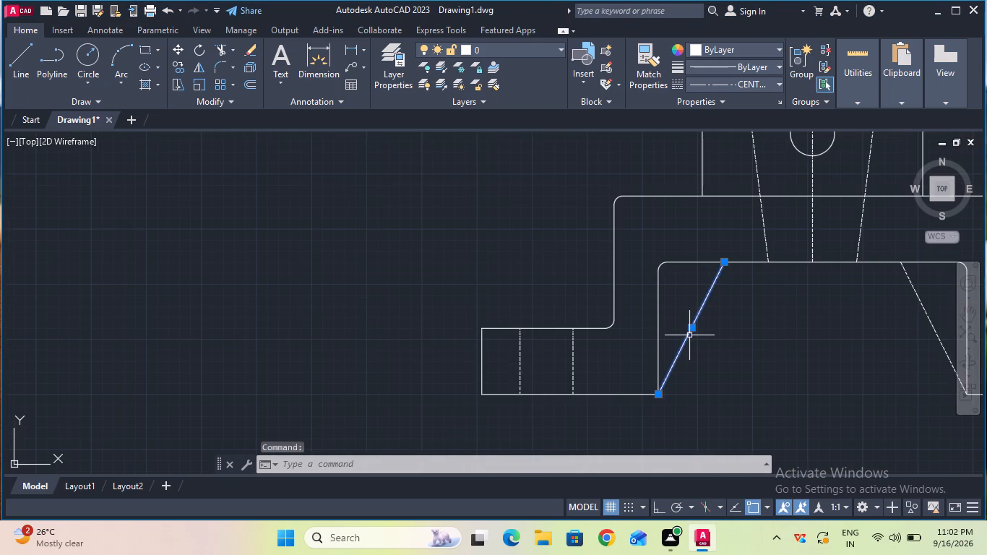
type("pr")
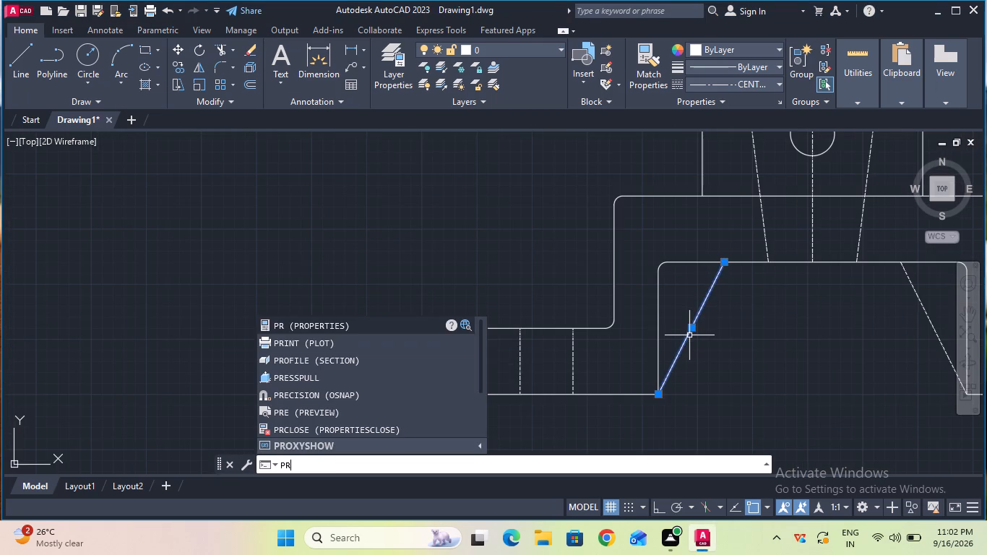
double_click(432, 322)
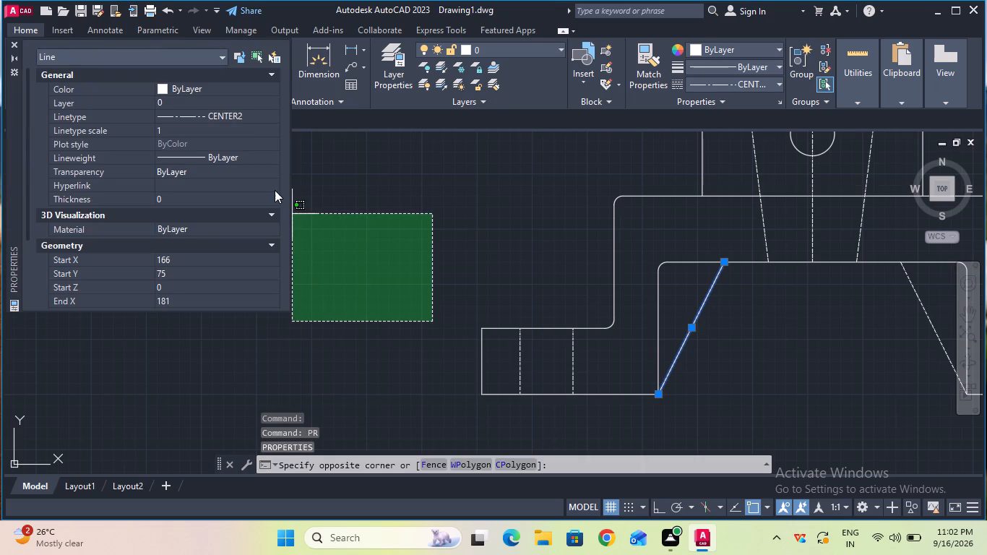
left_click(328, 220)
left_click(232, 111)
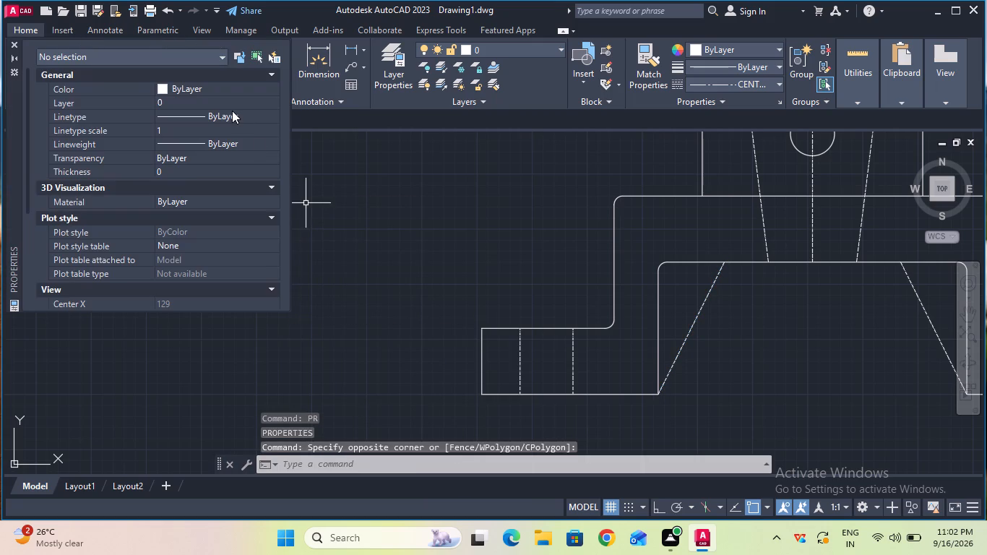
left_click(233, 113)
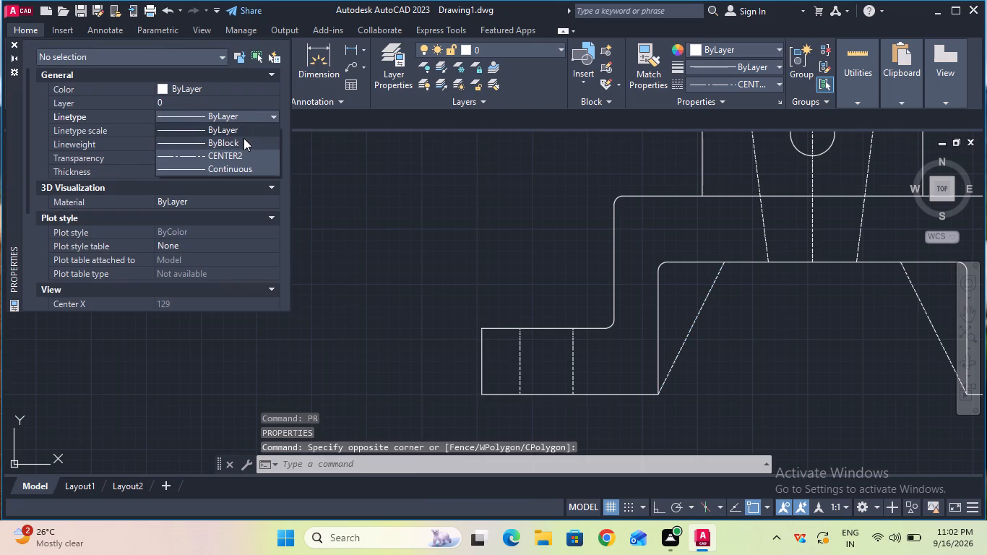
left_click(243, 138)
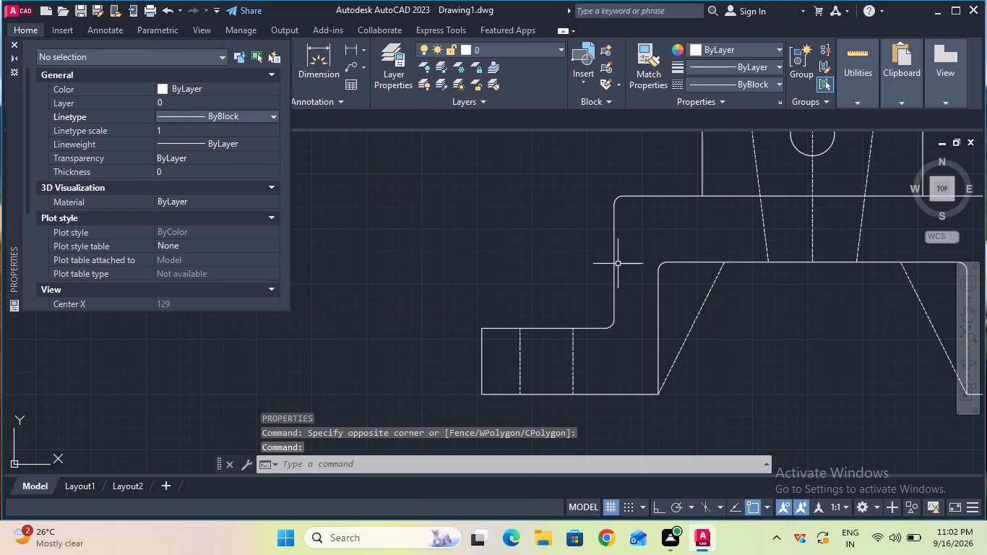
Change the linetype of both sloped lines in the front view's opening to ByBlock and close the properties.
left_click(694, 319)
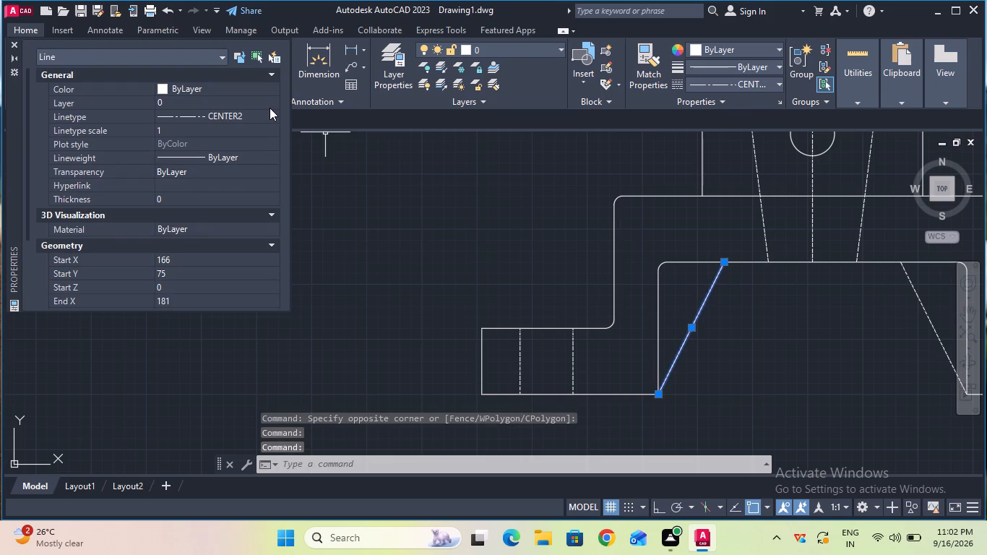
left_click(268, 111)
left_click(268, 111)
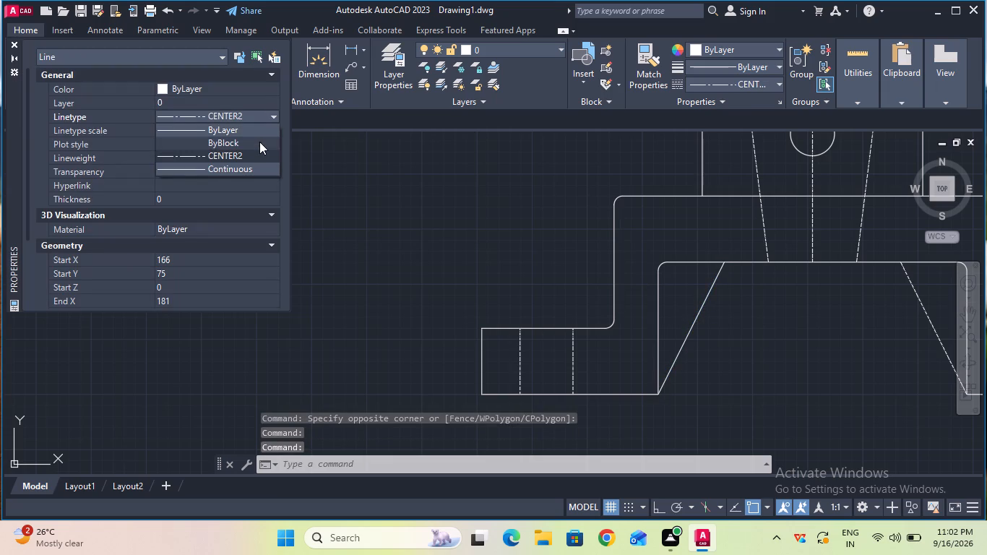
left_click(259, 144)
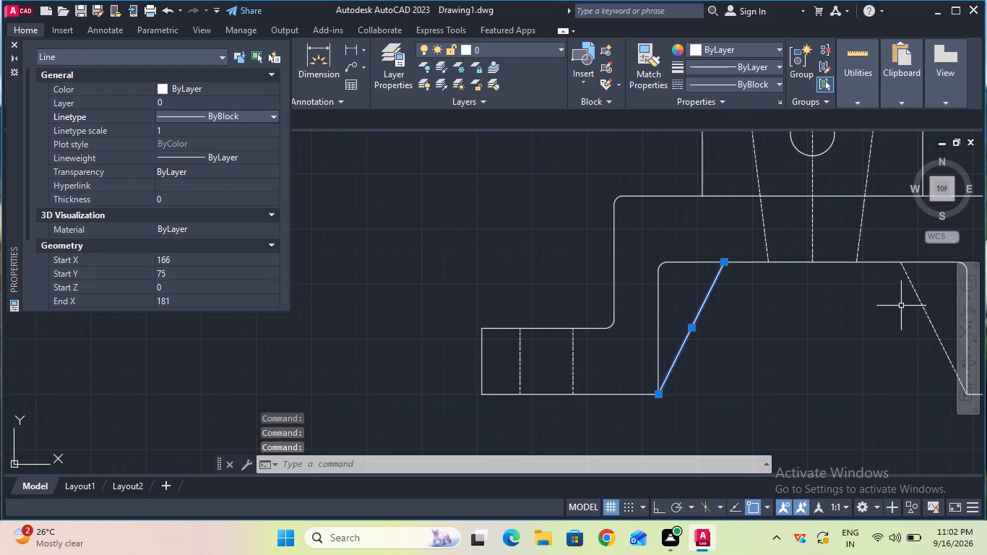
left_click(919, 301)
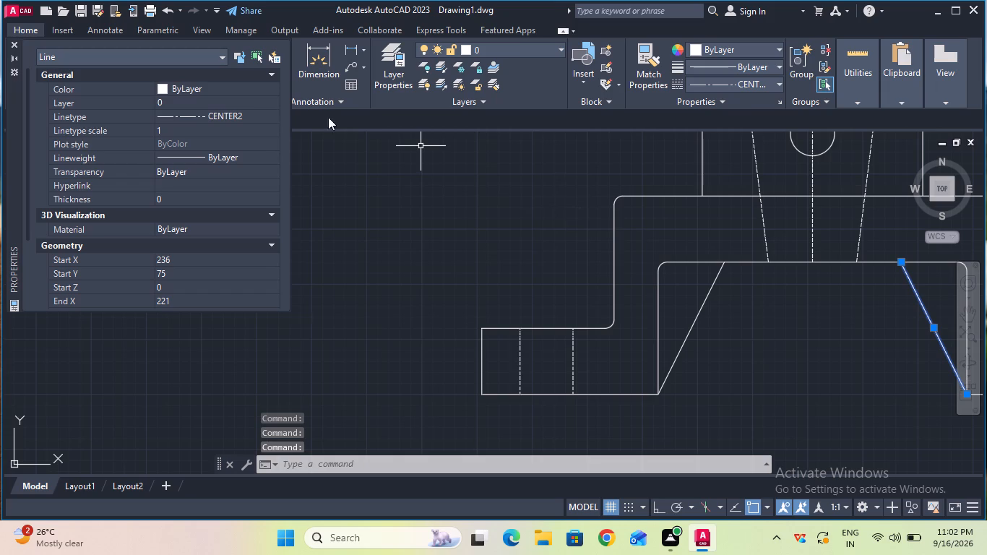
left_click(254, 109)
left_click(254, 109)
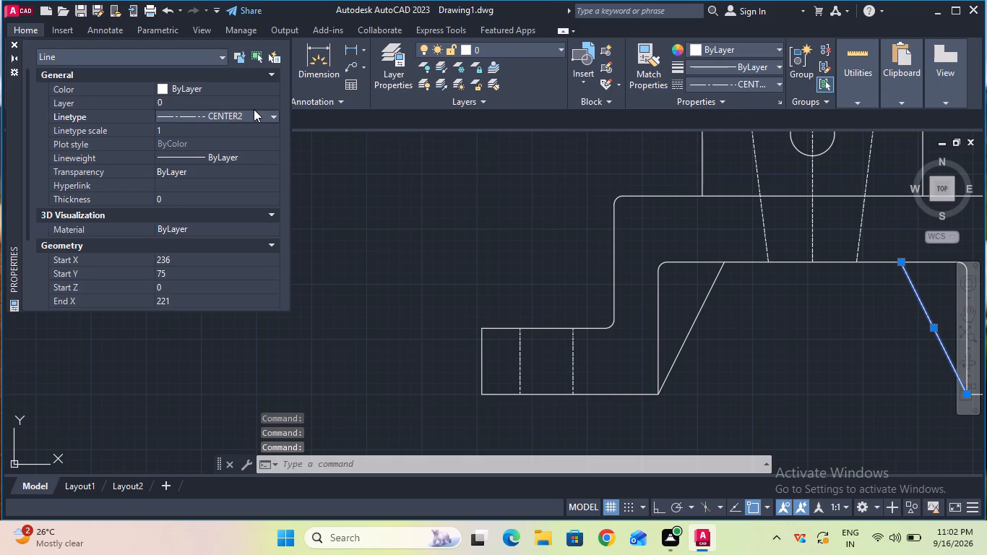
left_click(254, 115)
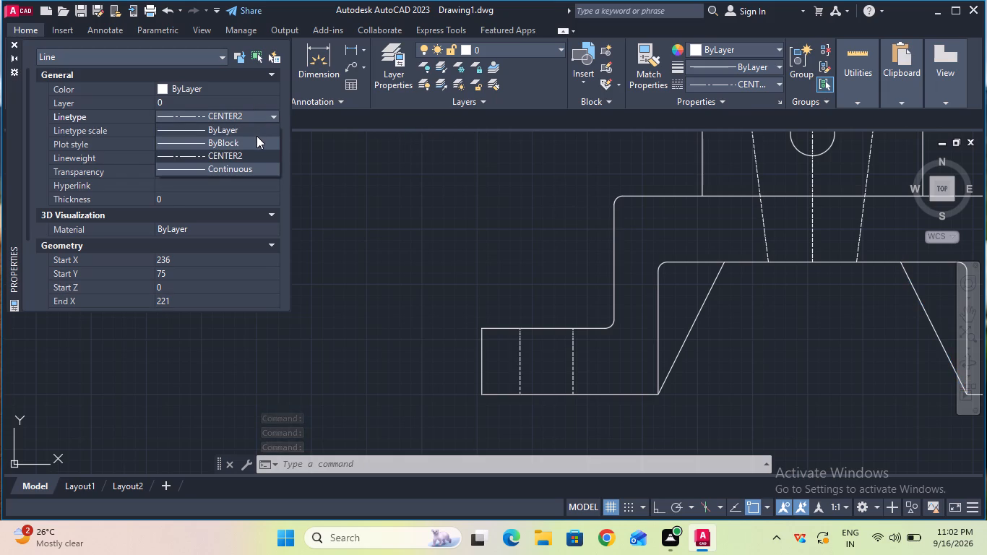
left_click(257, 137)
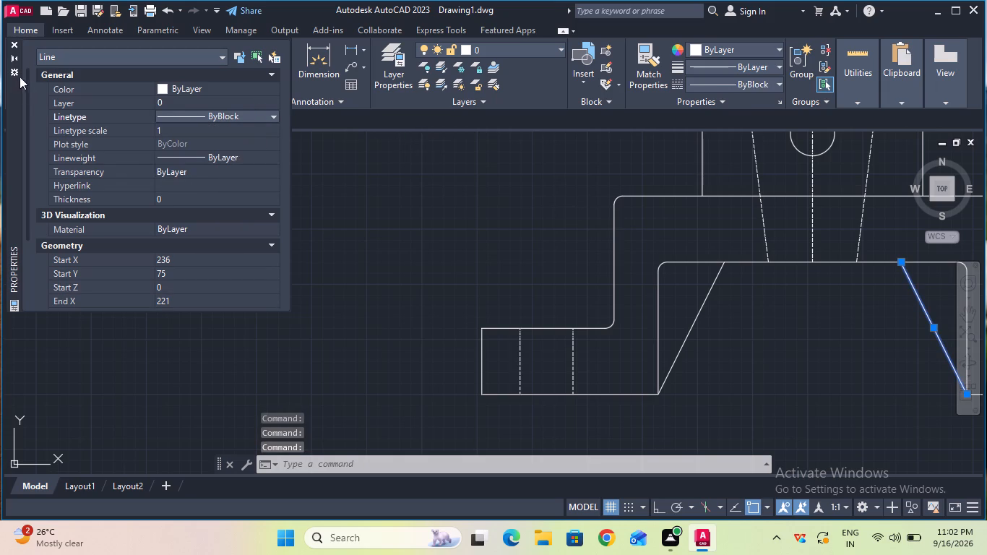
left_click(11, 45)
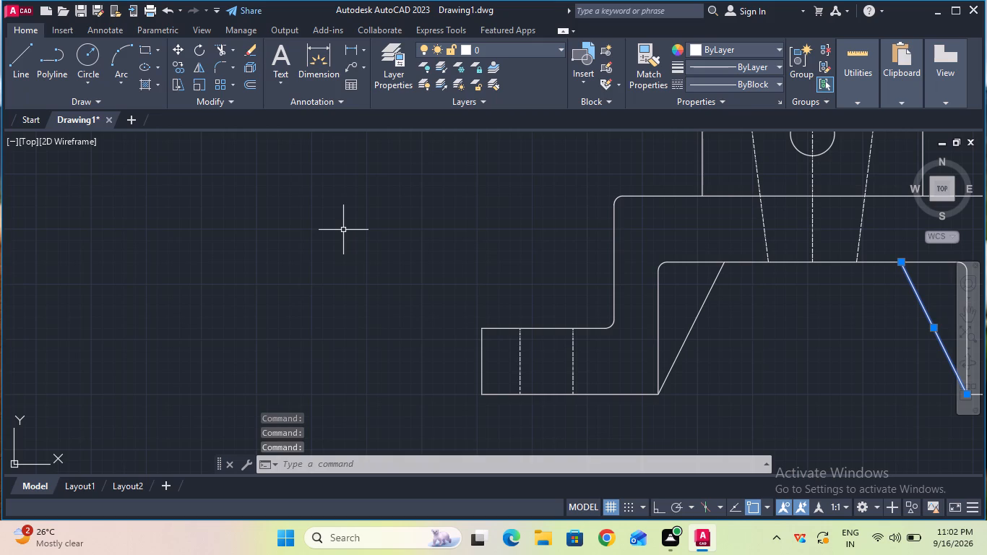
key("Escape")
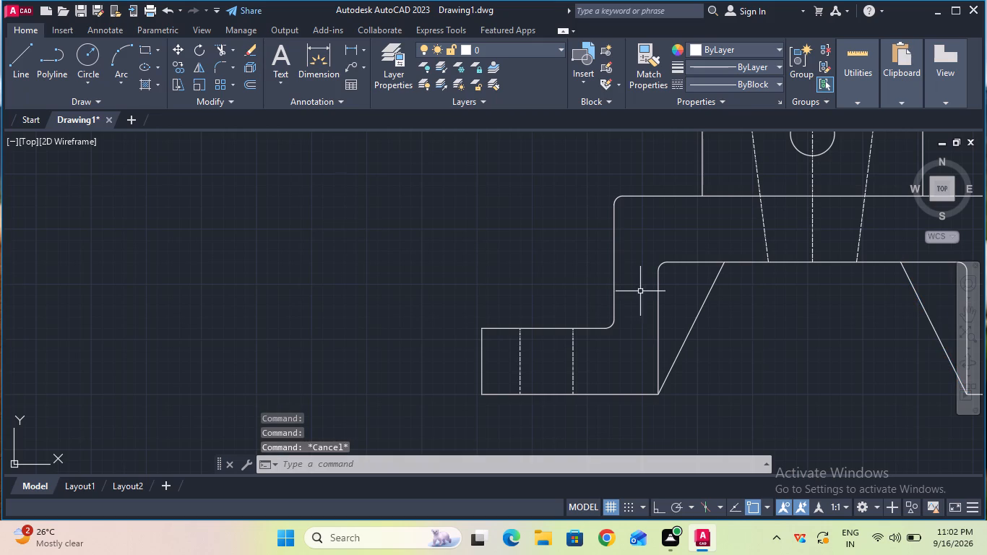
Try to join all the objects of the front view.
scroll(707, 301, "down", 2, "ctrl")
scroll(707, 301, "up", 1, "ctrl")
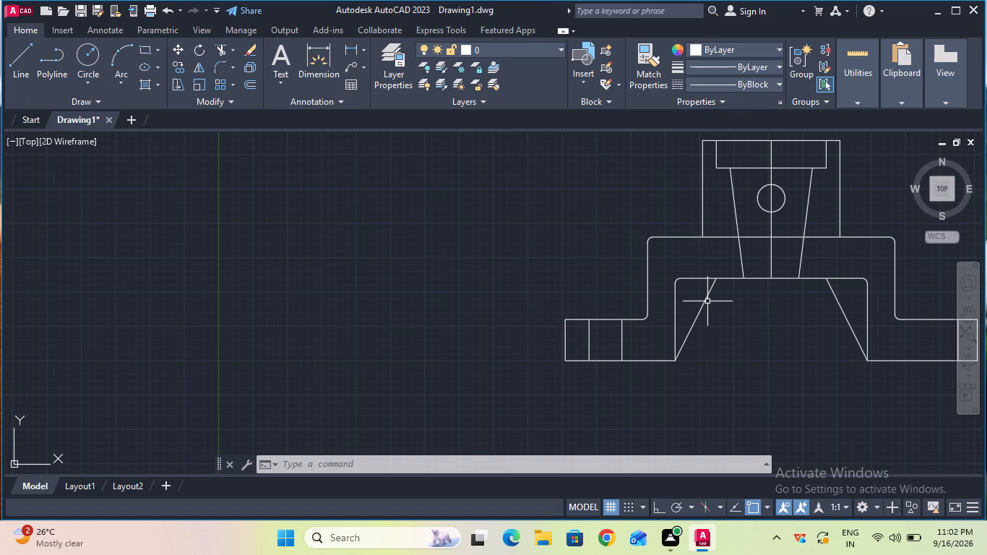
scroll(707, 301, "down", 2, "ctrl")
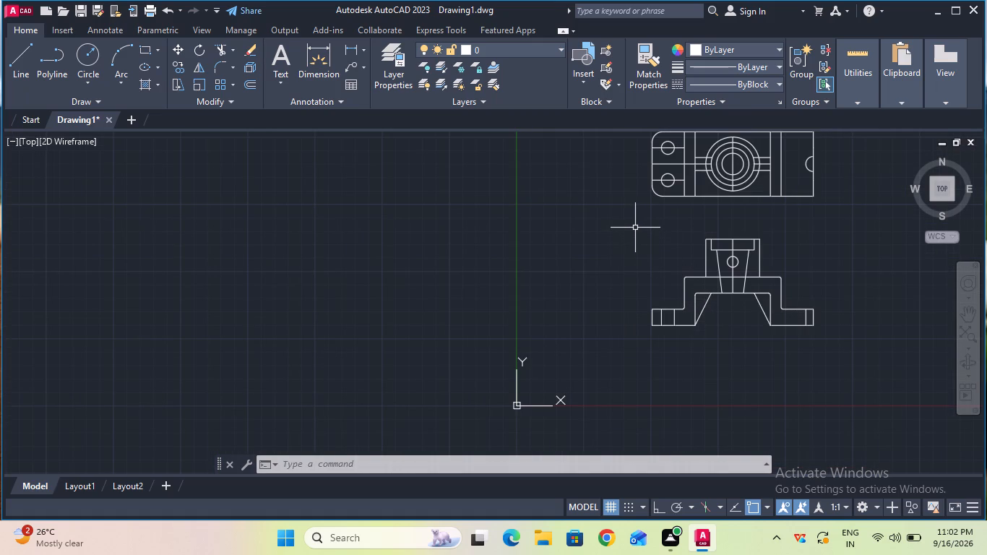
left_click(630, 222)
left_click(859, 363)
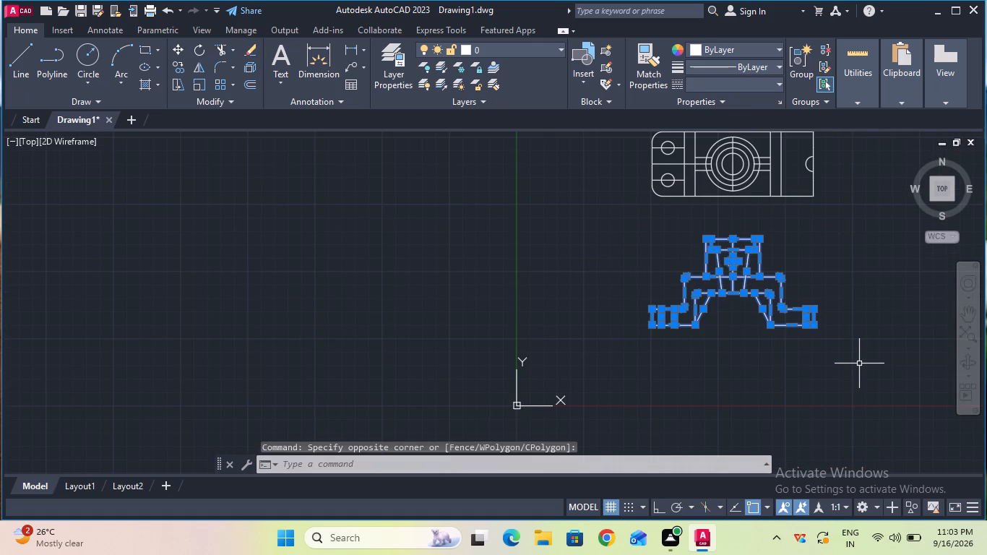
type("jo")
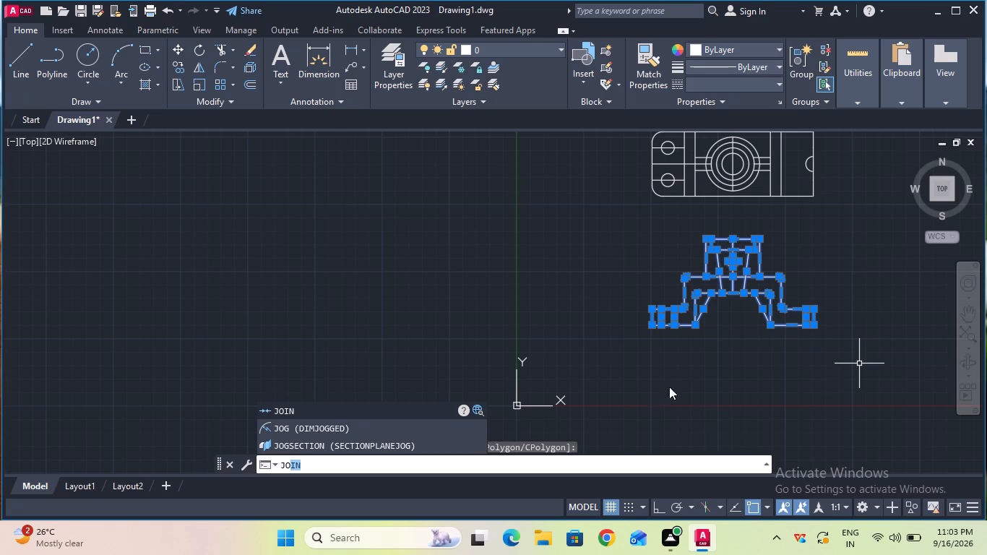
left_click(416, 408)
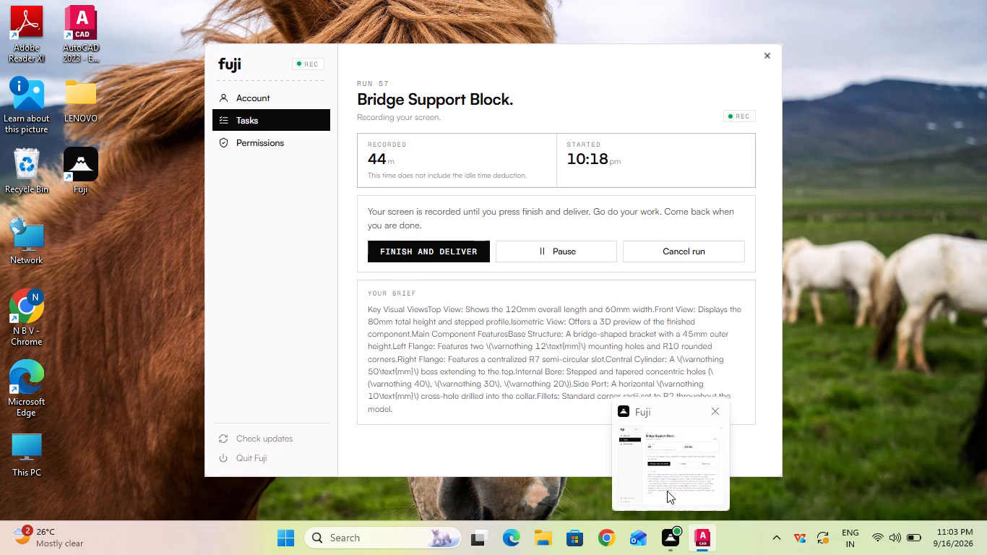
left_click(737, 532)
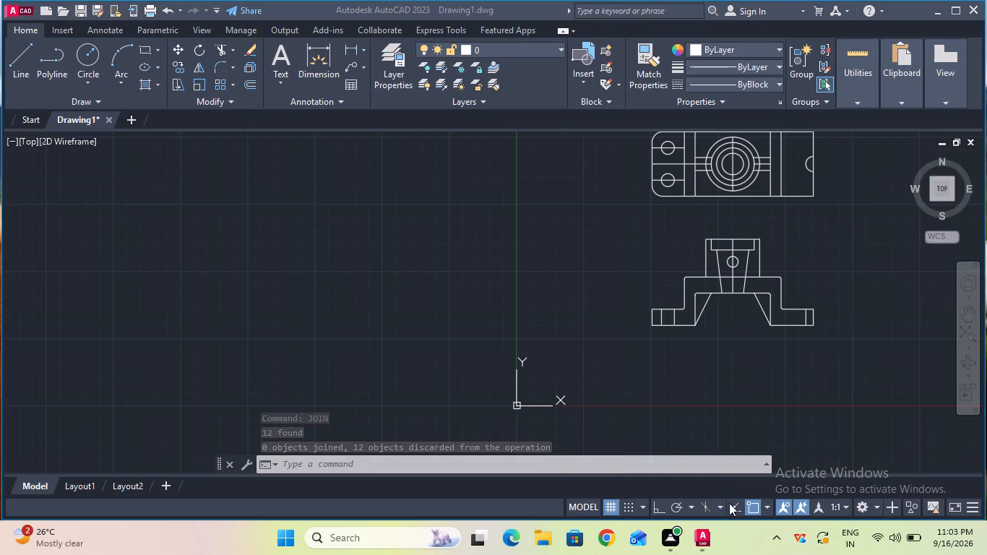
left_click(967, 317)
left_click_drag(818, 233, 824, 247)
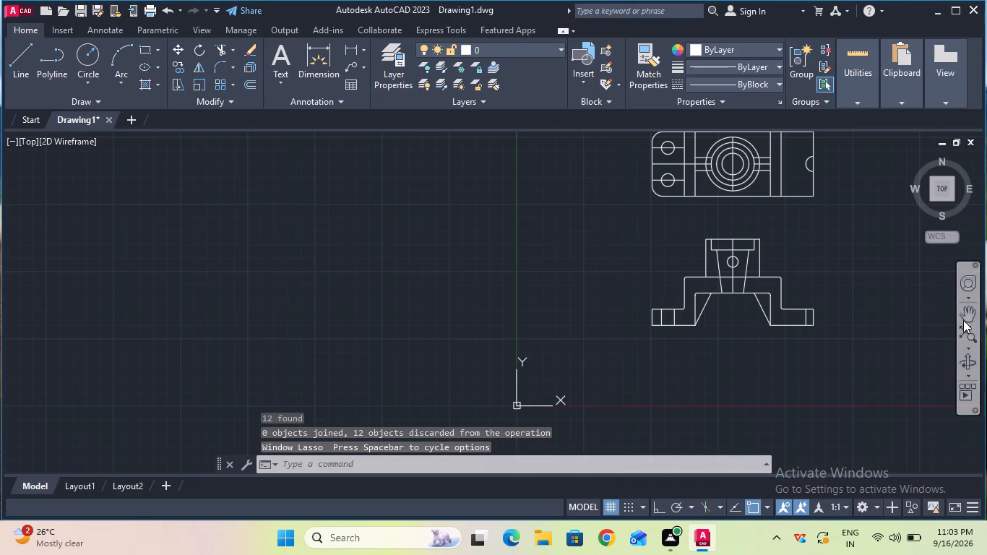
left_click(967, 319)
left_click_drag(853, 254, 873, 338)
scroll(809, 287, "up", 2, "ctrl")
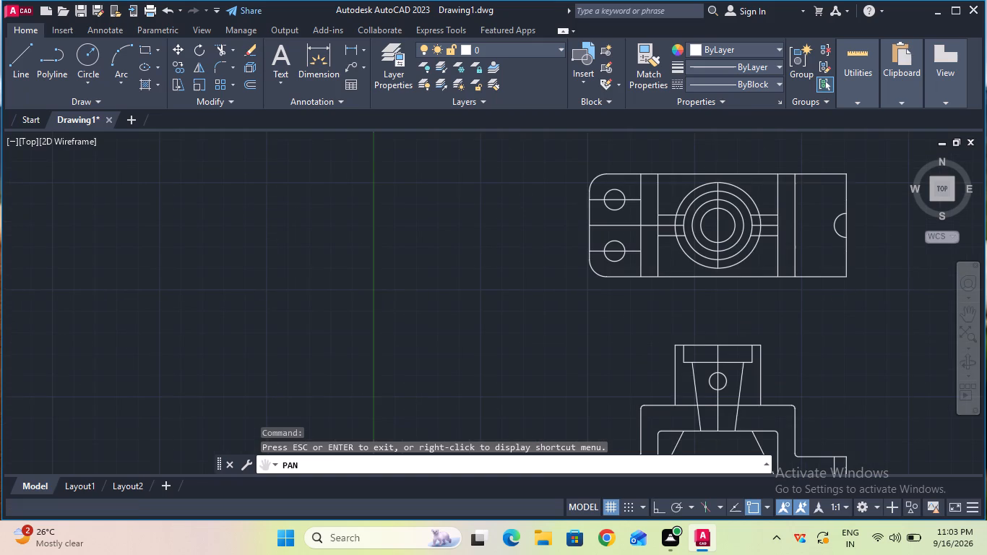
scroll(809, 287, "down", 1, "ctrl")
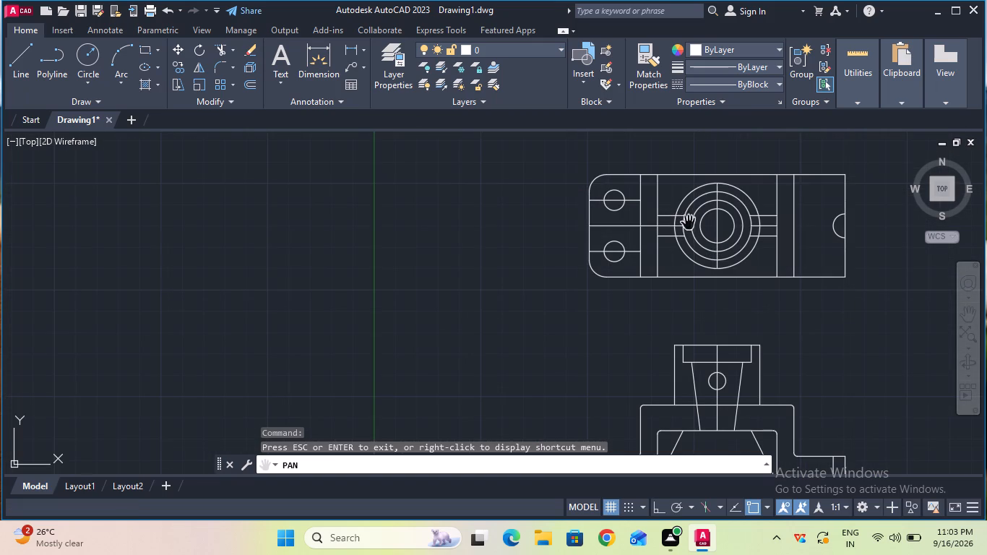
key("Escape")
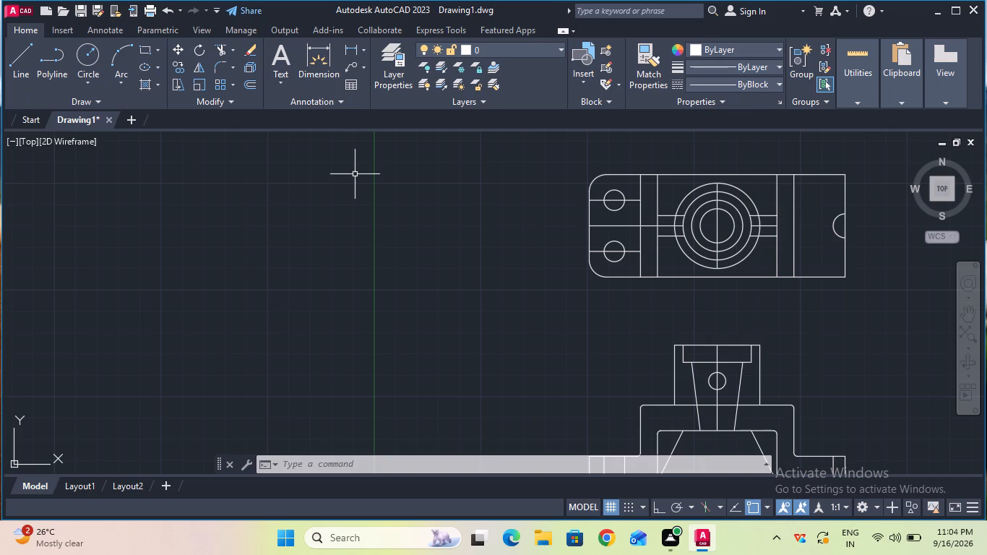
Add linear dimensions above the top view for the left flange's width and the raised middle section's width.
left_click(346, 51)
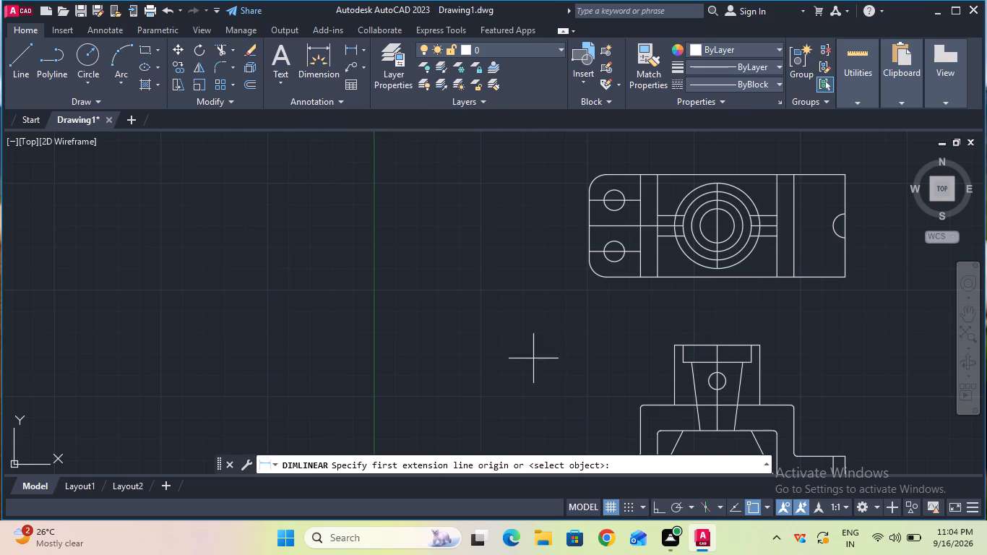
left_click(587, 194)
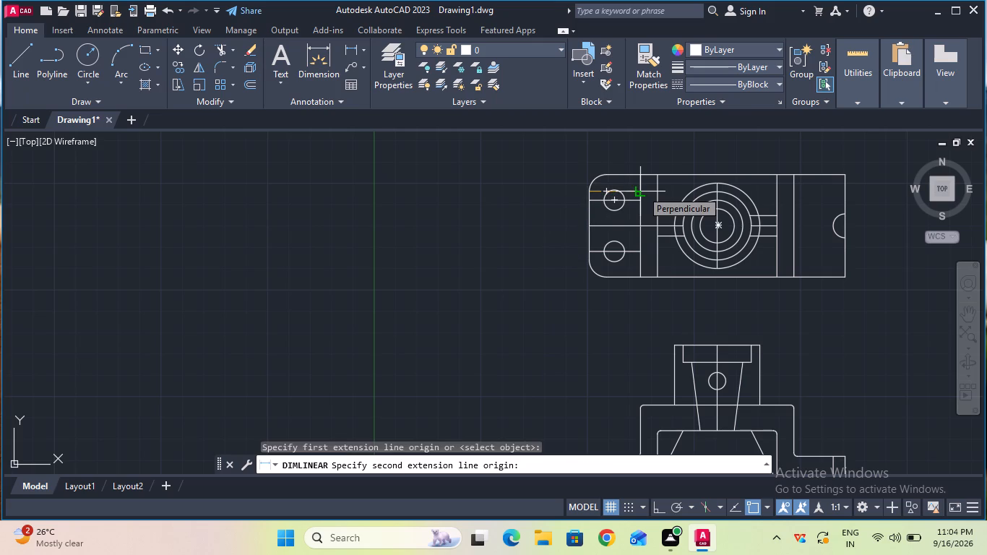
left_click(642, 190)
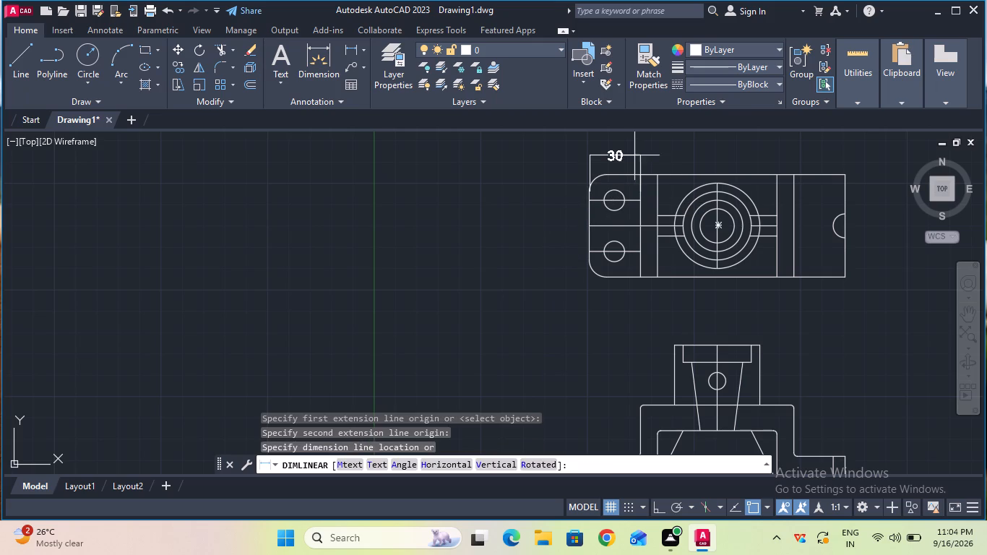
left_click(633, 152)
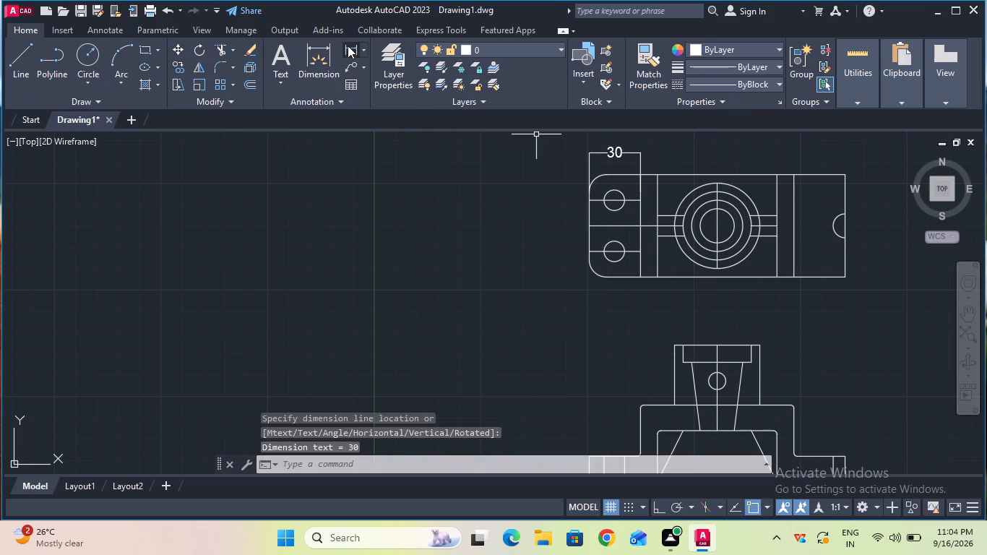
left_click(348, 46)
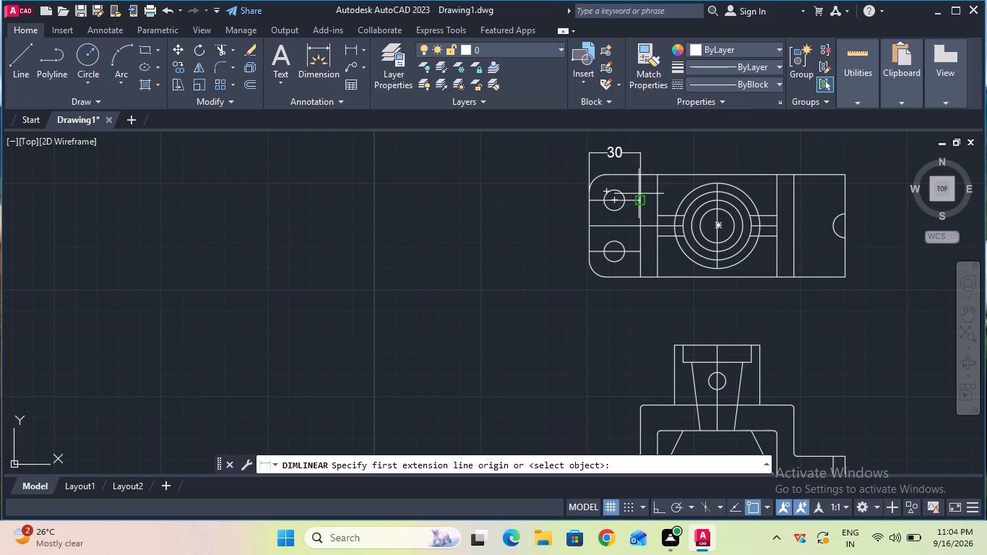
left_click(640, 175)
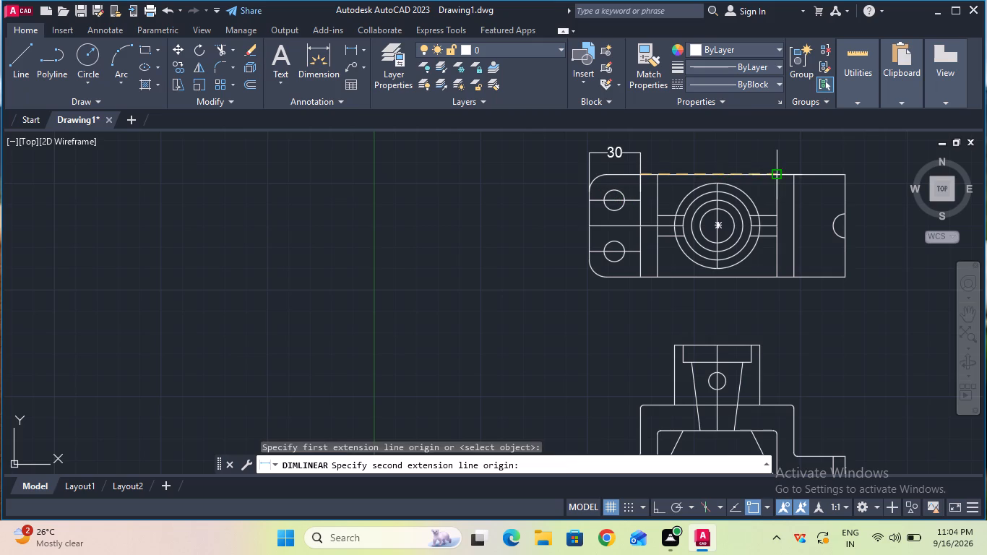
left_click(793, 177)
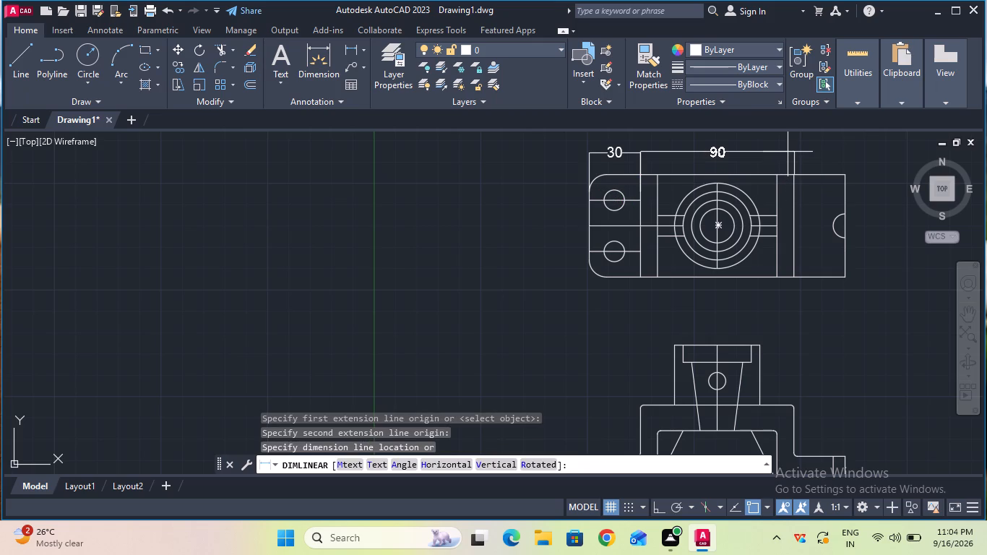
left_click(788, 152)
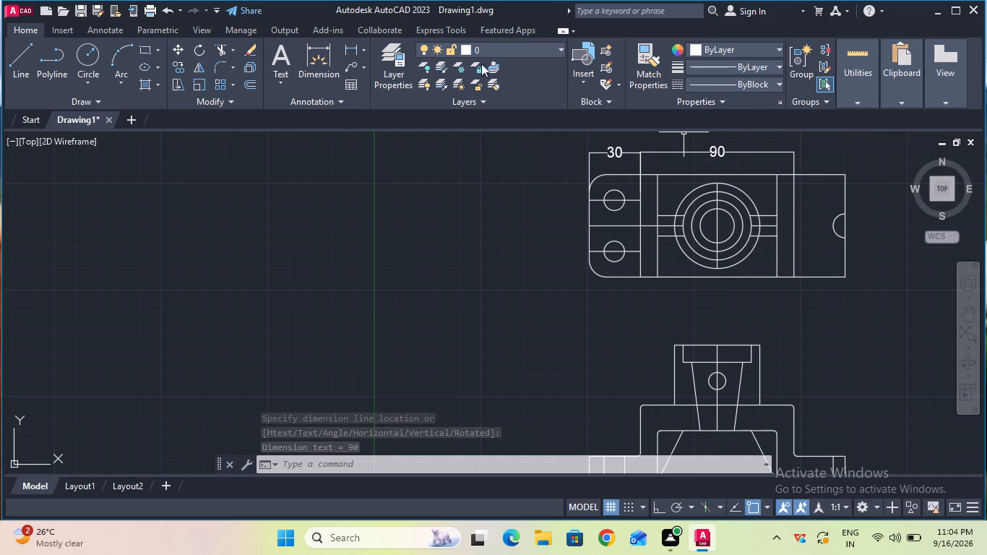
Add a vertical linear dimension for the thickness of the rib right of the circular boss in the top view.
left_click(348, 48)
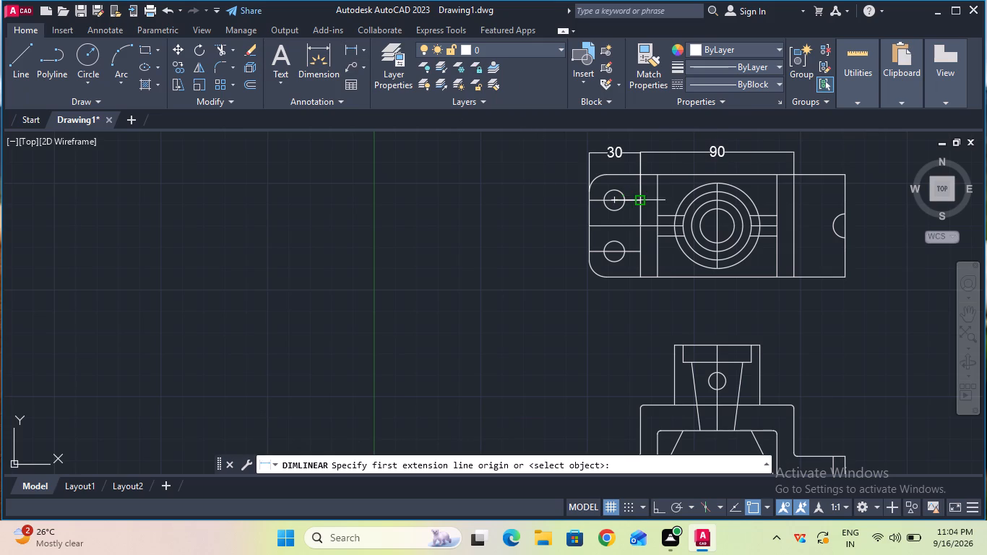
left_click(764, 233)
left_click(765, 213)
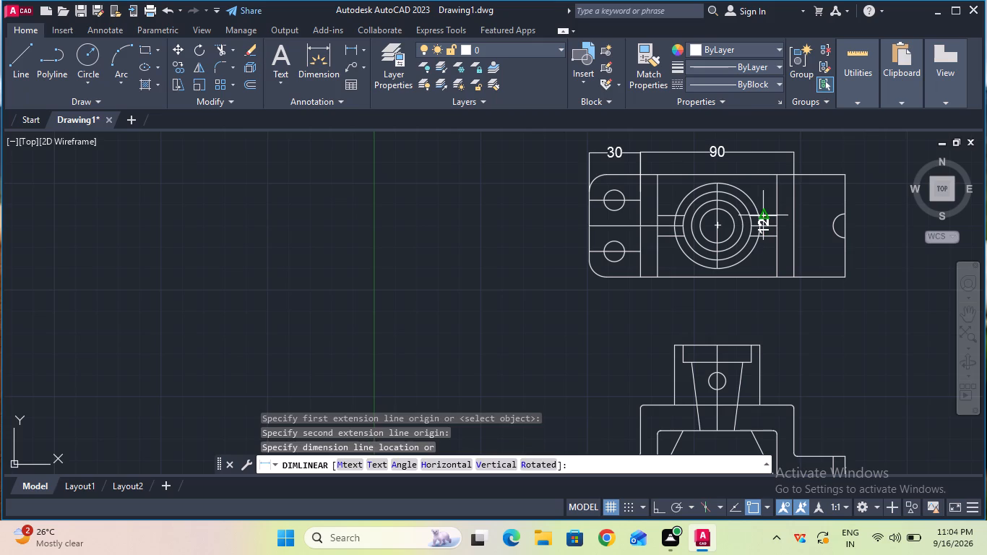
left_click(769, 215)
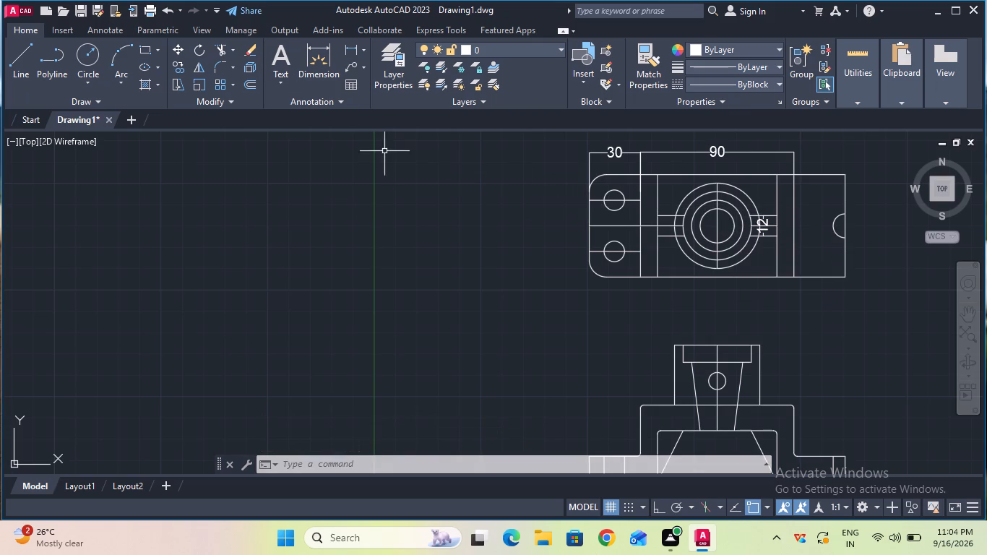
Dimension the vertical distance from the semicircular notch's centre to the lower right corner of the top view.
left_click(348, 52)
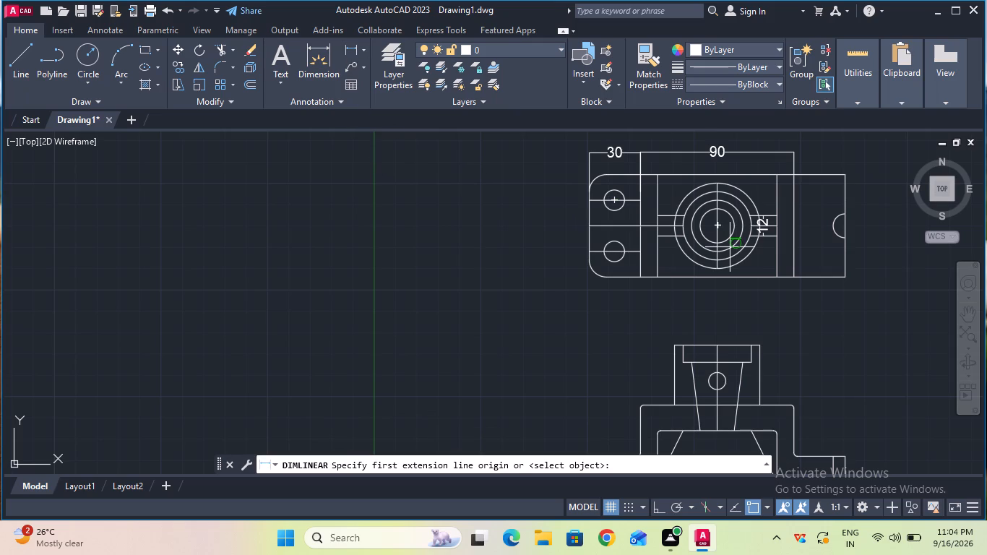
left_click(841, 227)
left_click(845, 275)
left_click(864, 276)
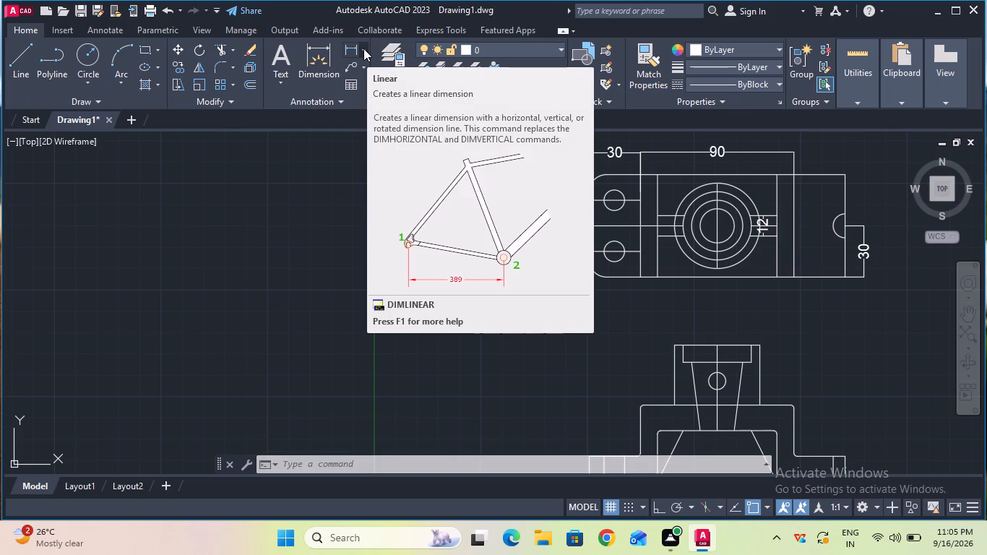
Dimension the upper small hole's centre horizontally from the left edge and vertically from the top edge of the top view.
left_click(346, 48)
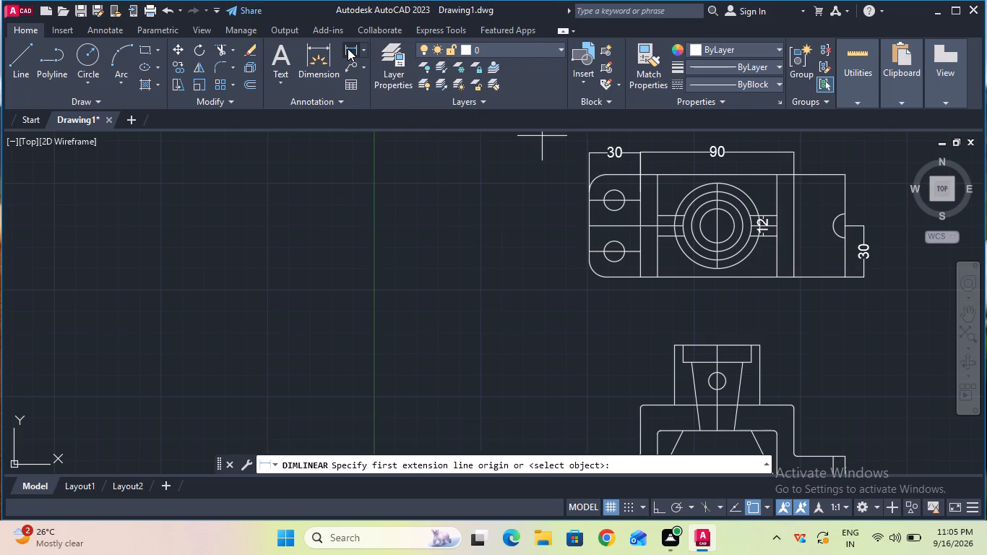
left_click(613, 198)
left_click(590, 200)
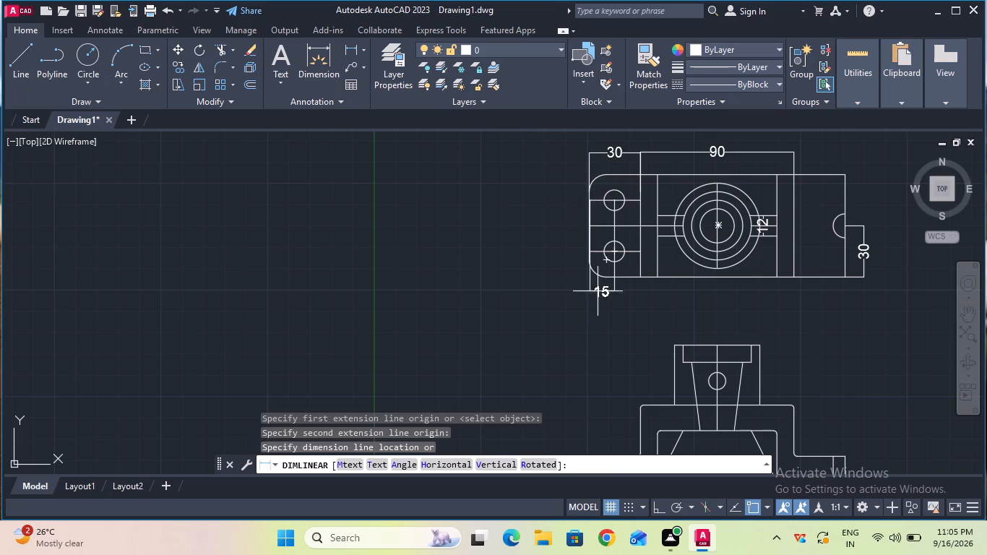
left_click(600, 301)
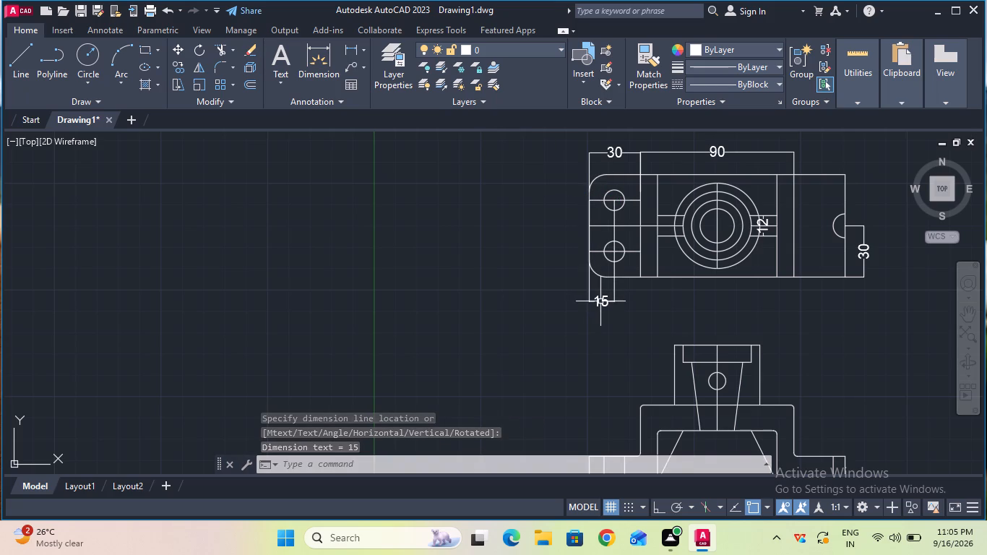
left_click(351, 43)
left_click(618, 204)
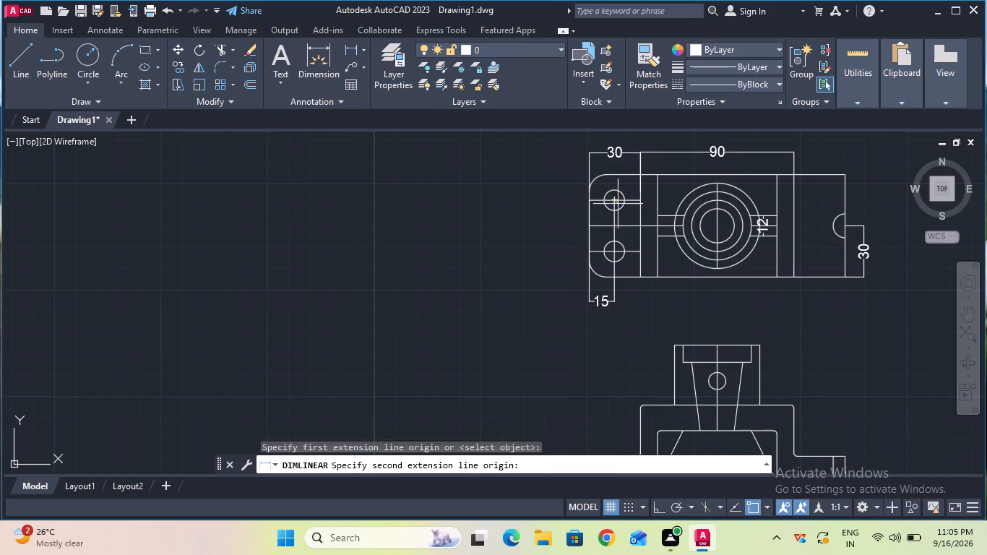
left_click(615, 177)
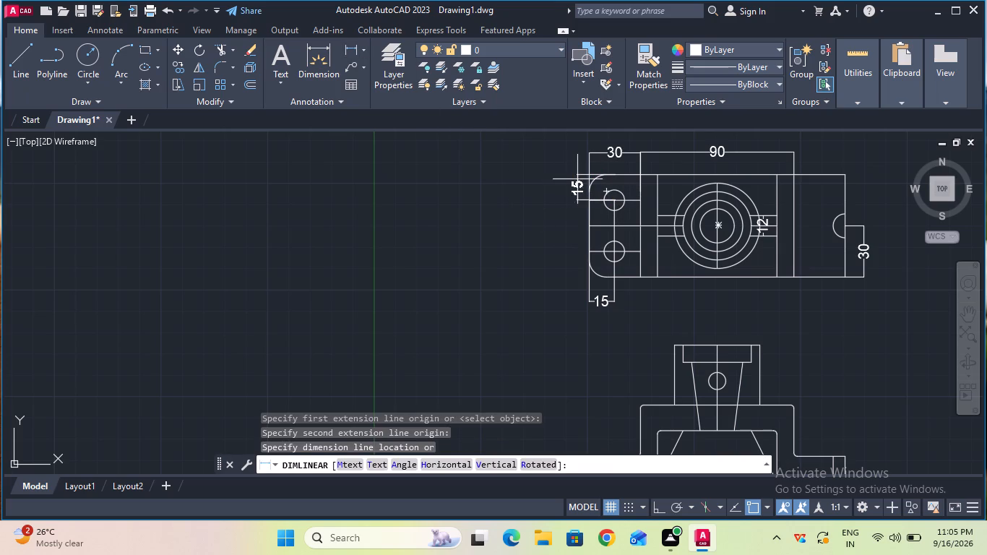
left_click(577, 179)
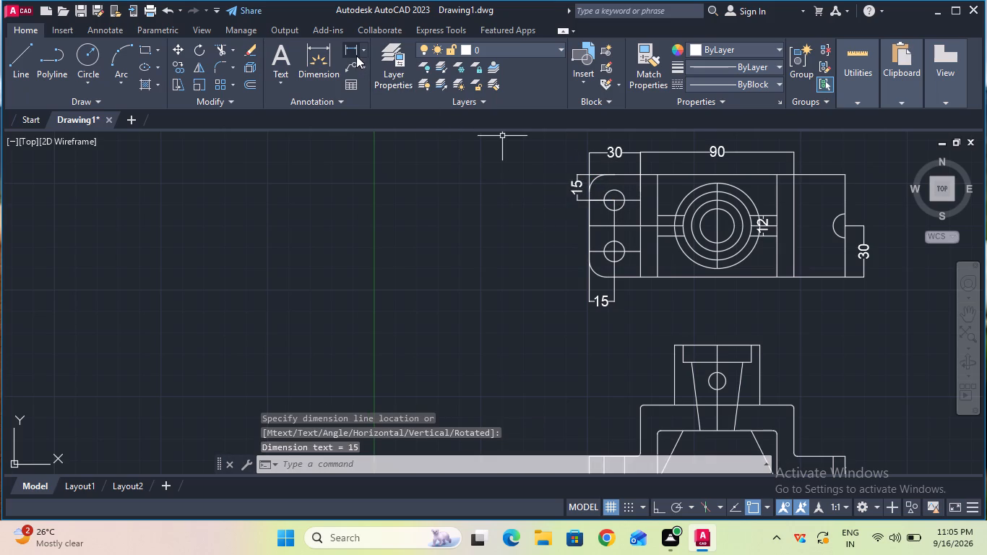
Dimension the vertical centre-to-centre spacing of the two small holes, placing it left of the top view.
left_click(356, 53)
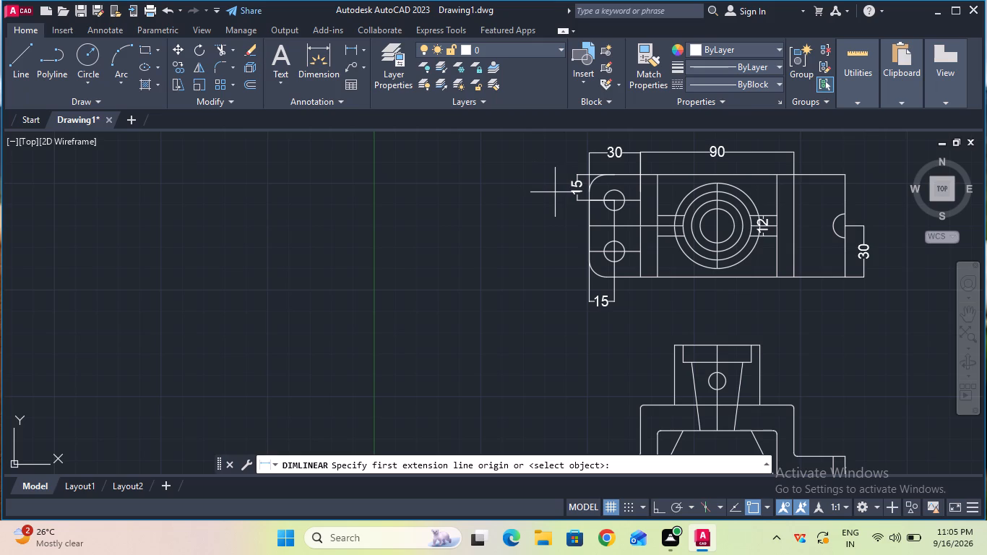
left_click(613, 200)
left_click(615, 248)
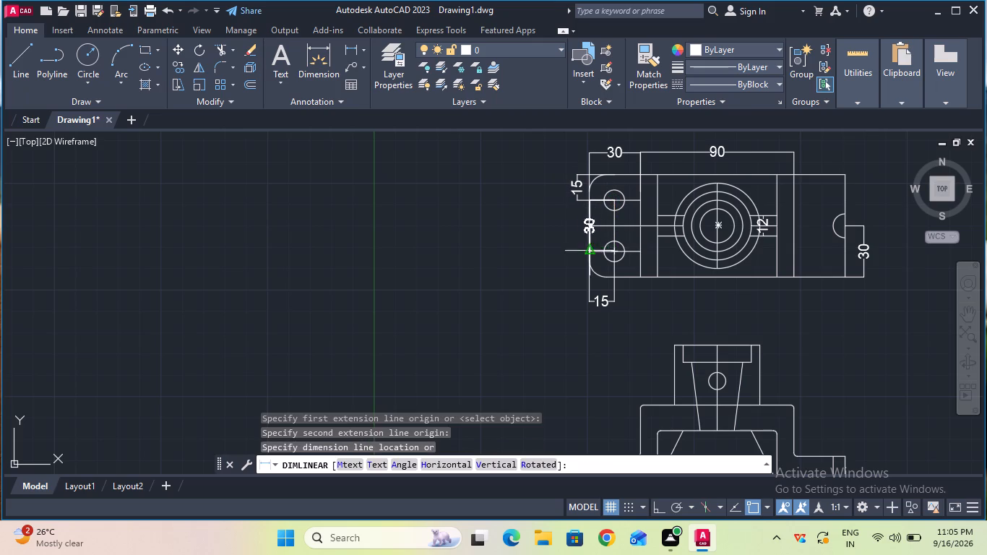
left_click(576, 246)
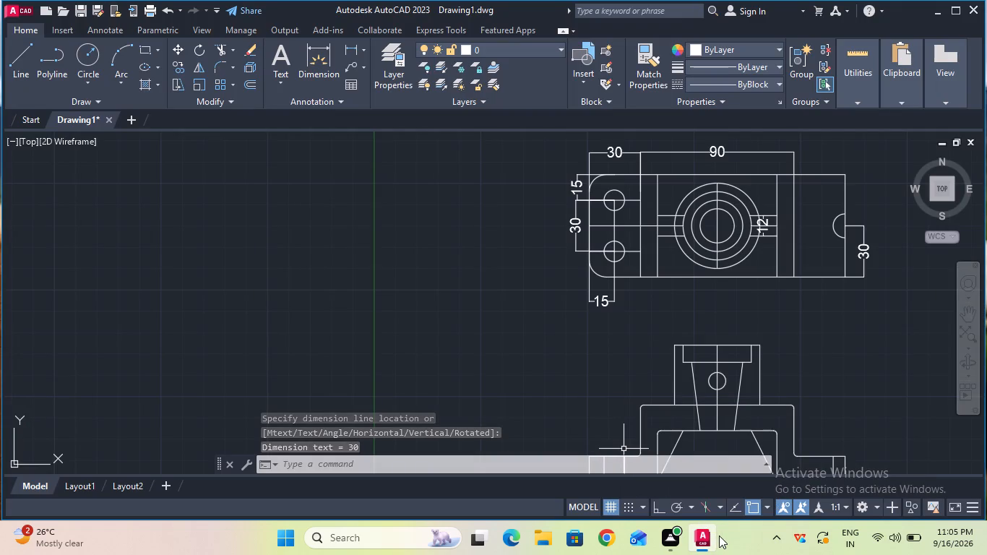
Add a radius dimension to the semicircular notch on the top view's right edge.
left_click(723, 535)
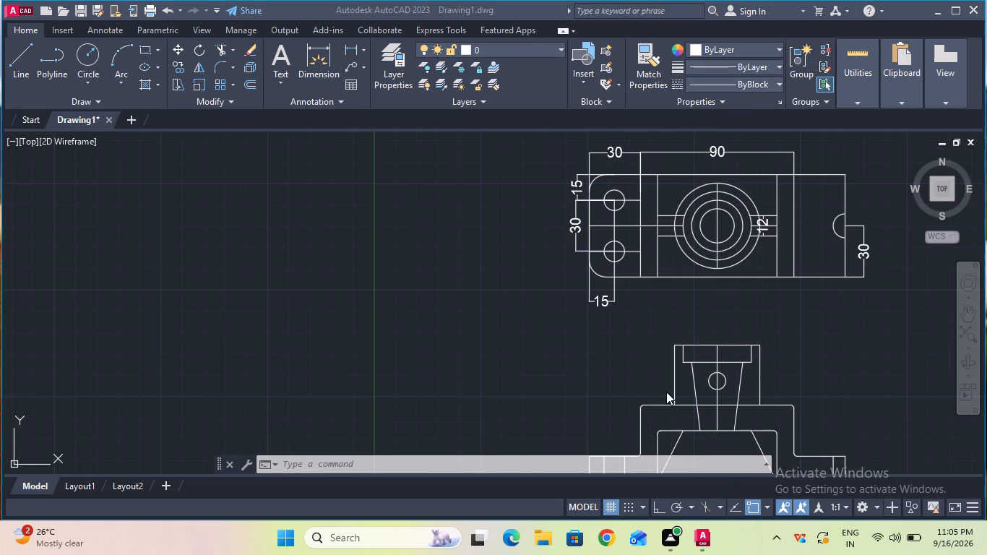
left_click(360, 50)
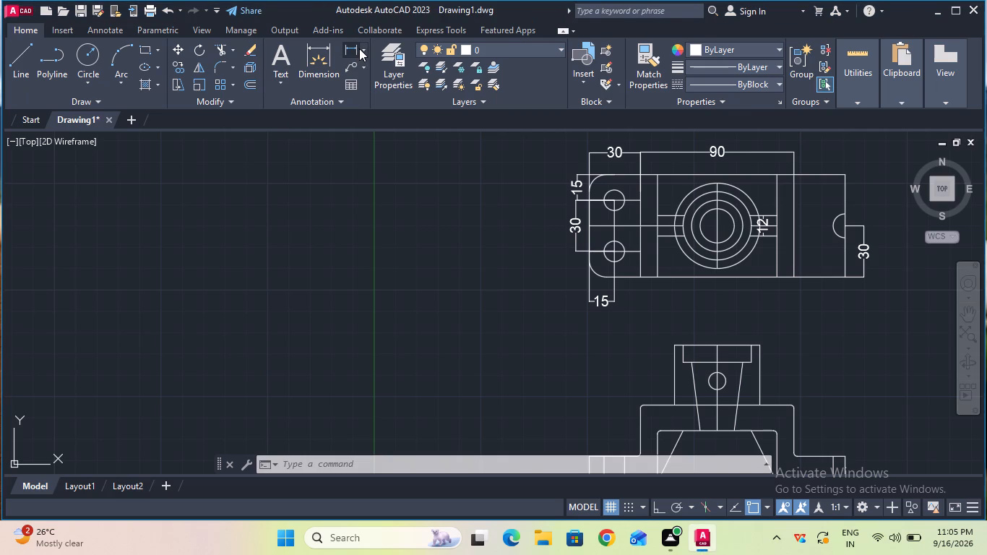
left_click(365, 52)
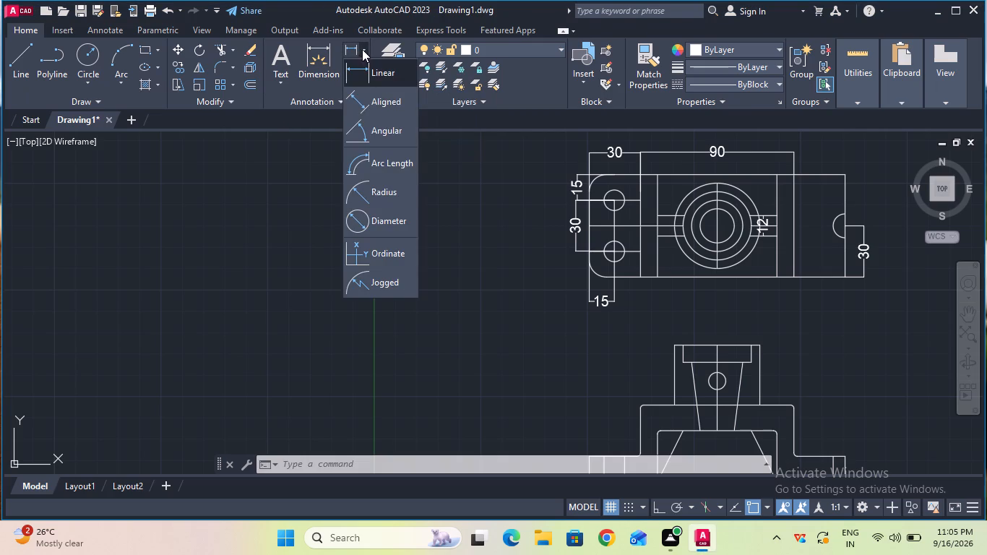
left_click(370, 181)
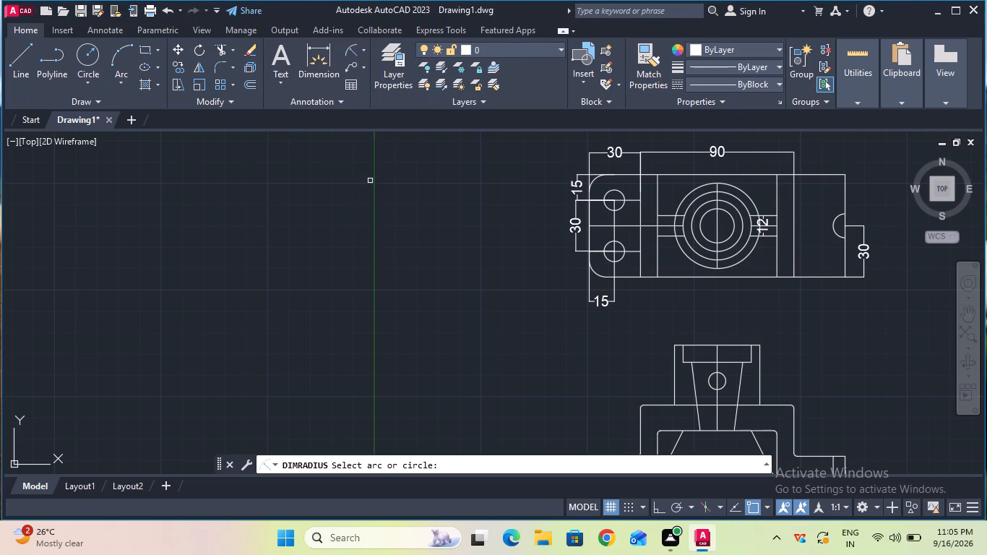
left_click(835, 218)
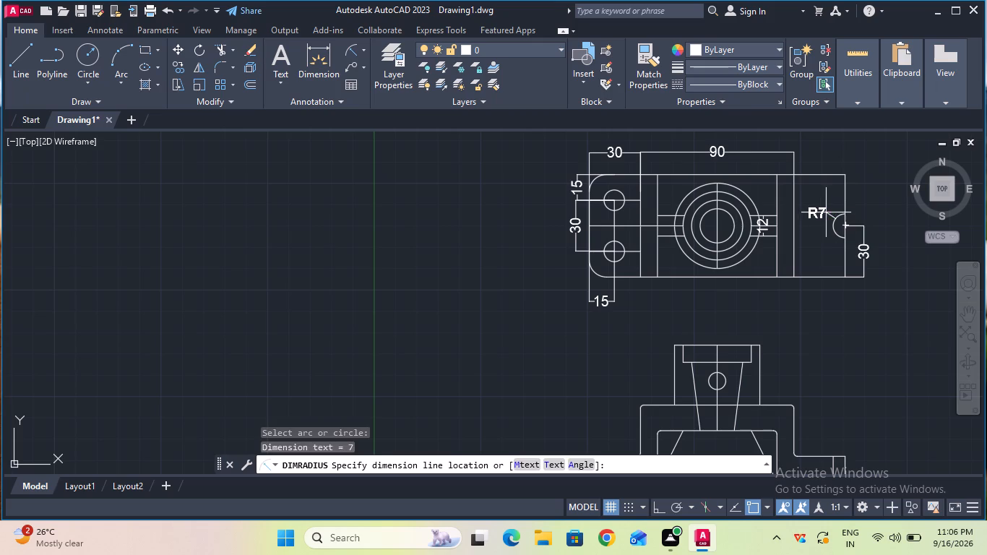
left_click(824, 212)
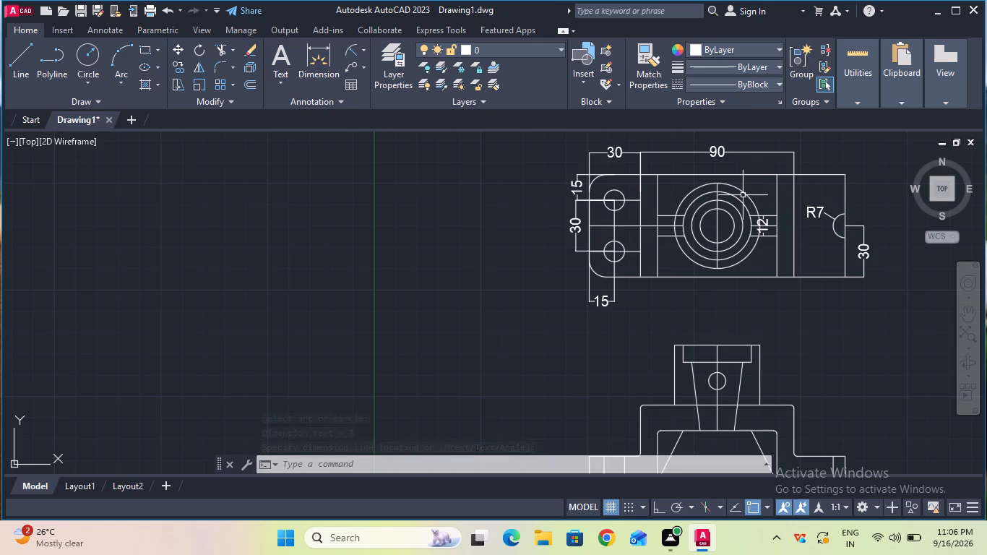
Add a diameter dimension to the upper small hole in the top view's left flange.
left_click(361, 53)
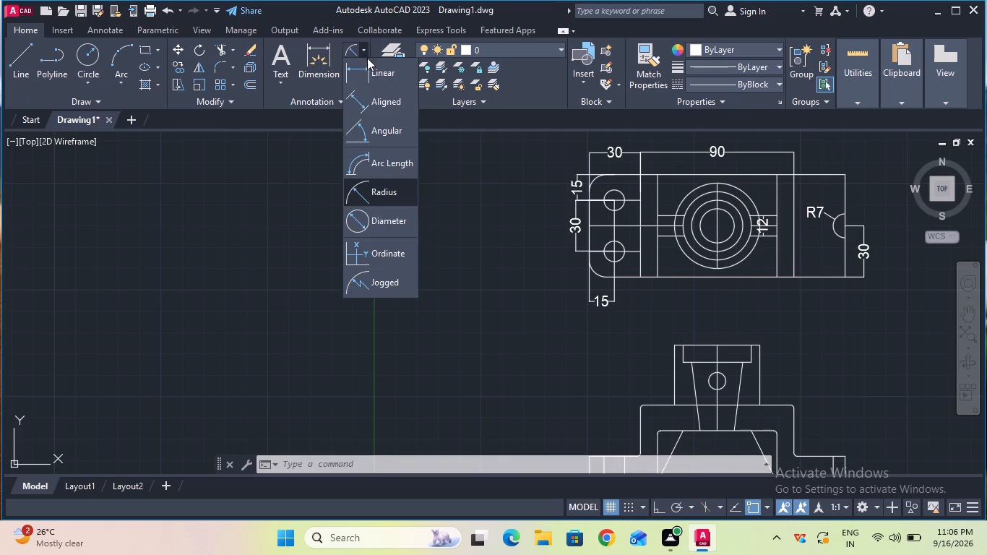
left_click(405, 209)
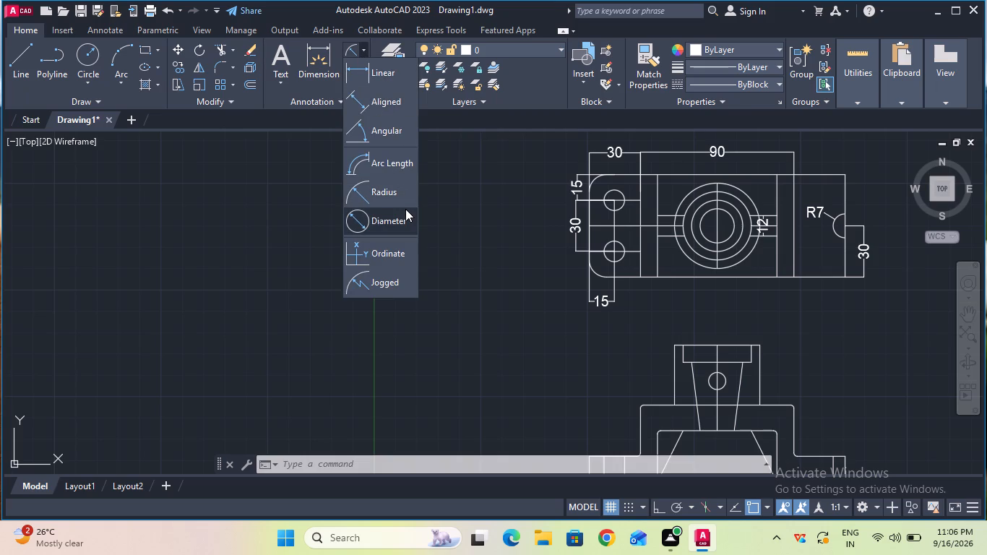
left_click(624, 194)
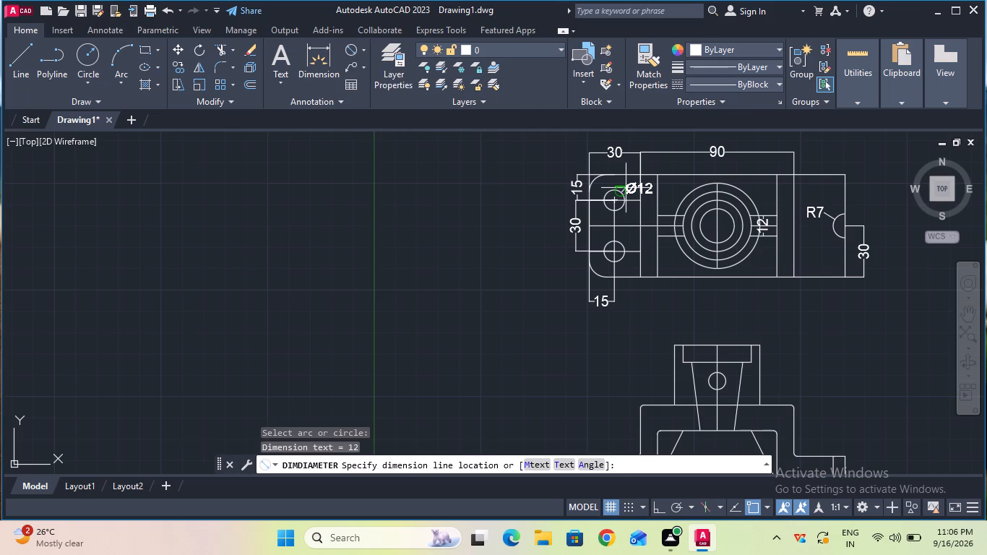
left_click(628, 185)
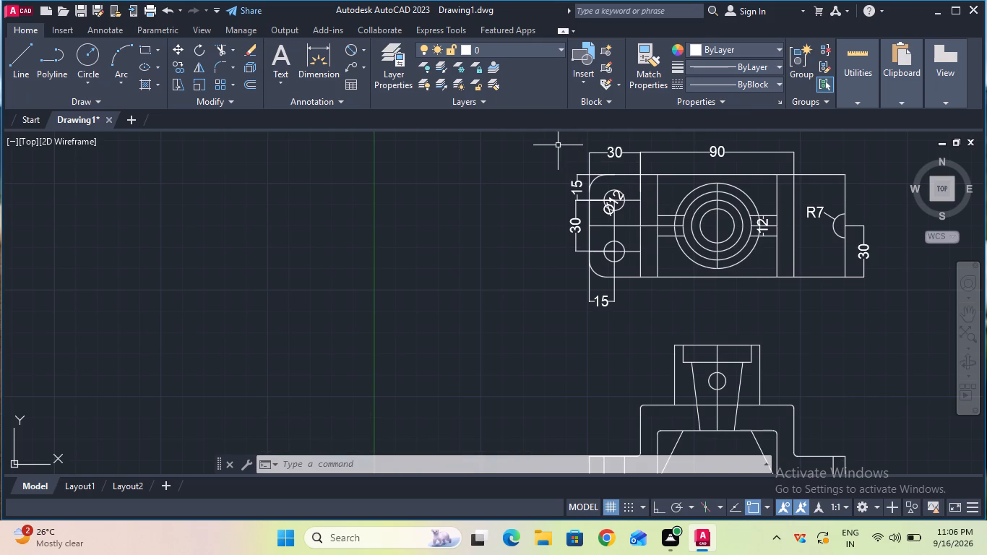
Add a vertical linear dimension for the top view's overall depth, placing it outside the hole-spacing dimensions on the left.
left_click(365, 52)
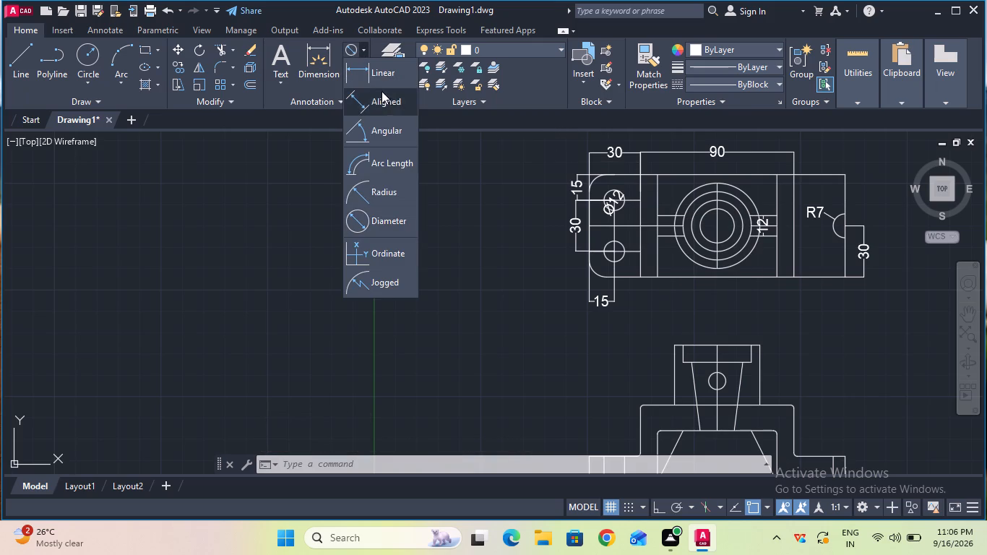
left_click(384, 74)
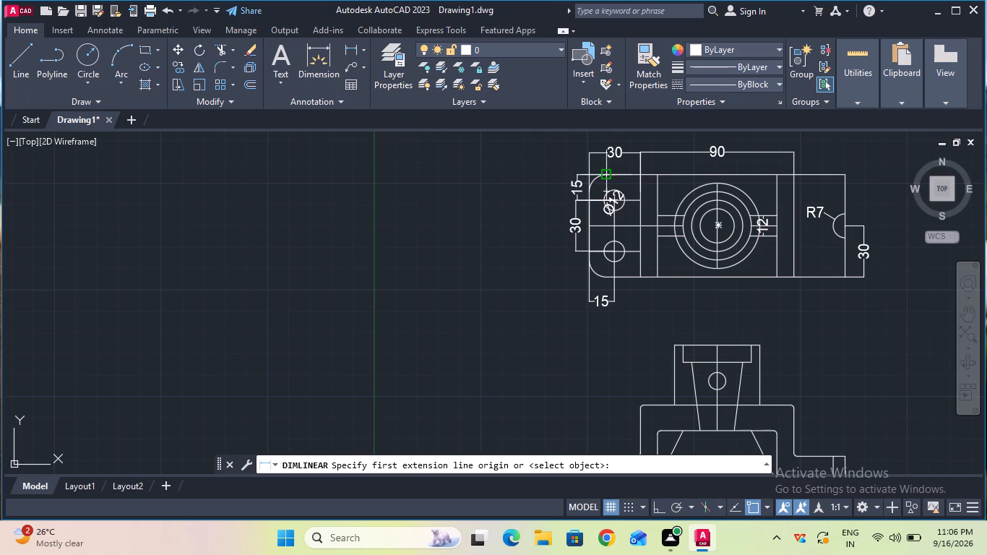
left_click(607, 173)
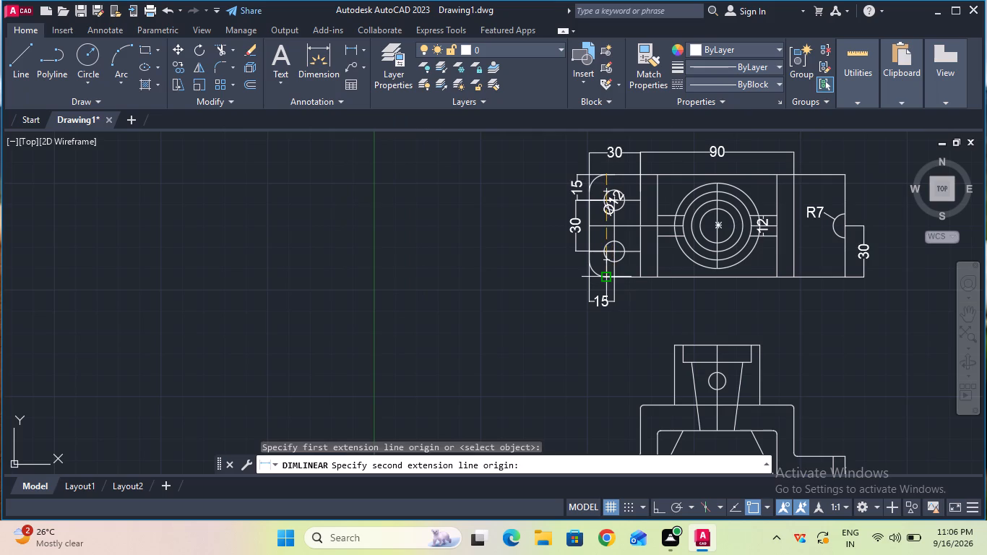
left_click(606, 280)
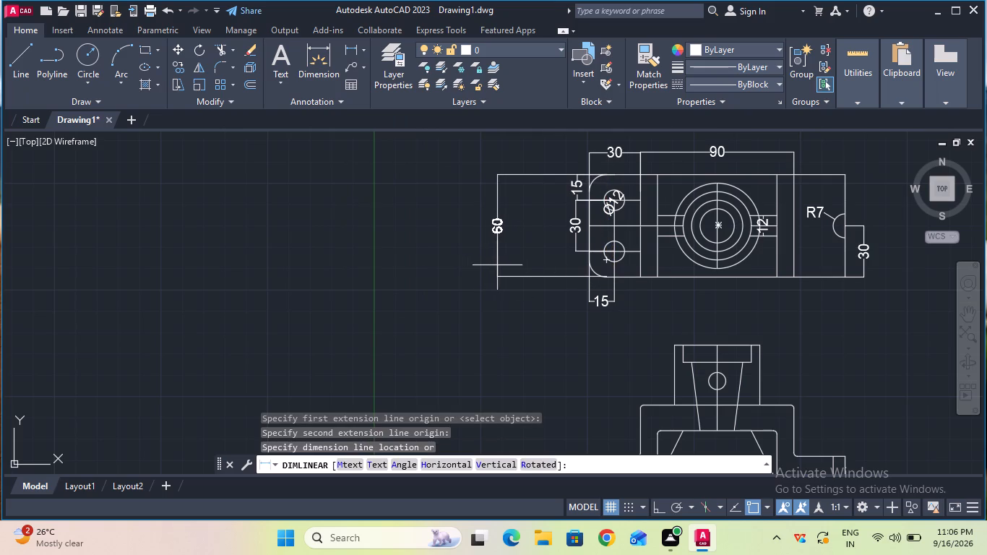
left_click(507, 267)
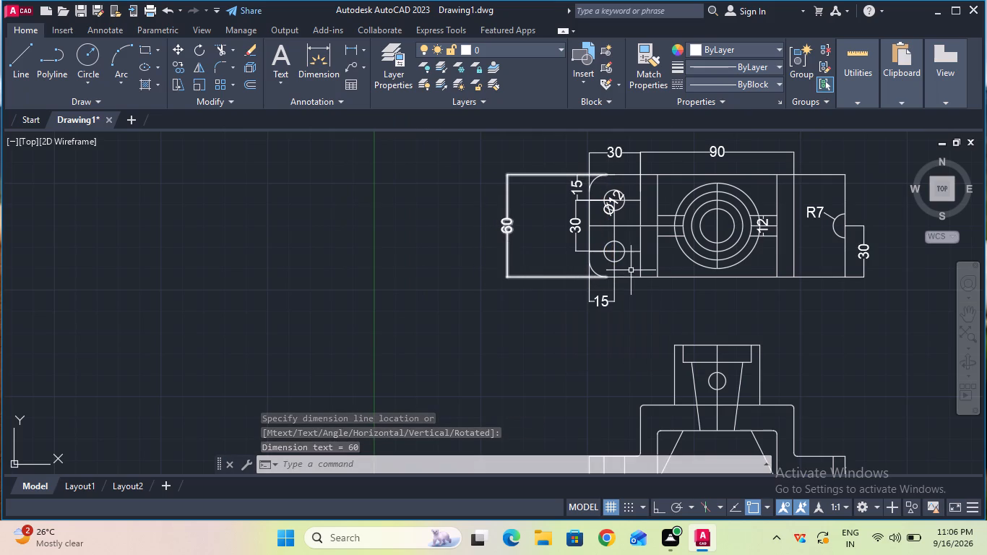
Add diameter dimensions to the four concentric circles in the top view, from innermost to outermost, placing their texts below the view.
left_click(362, 49)
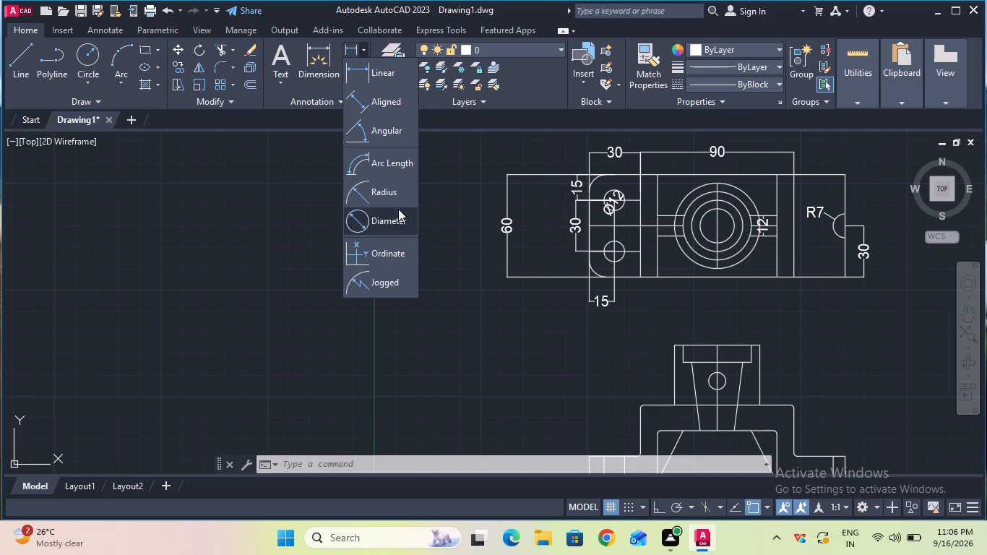
left_click(398, 210)
left_click(707, 236)
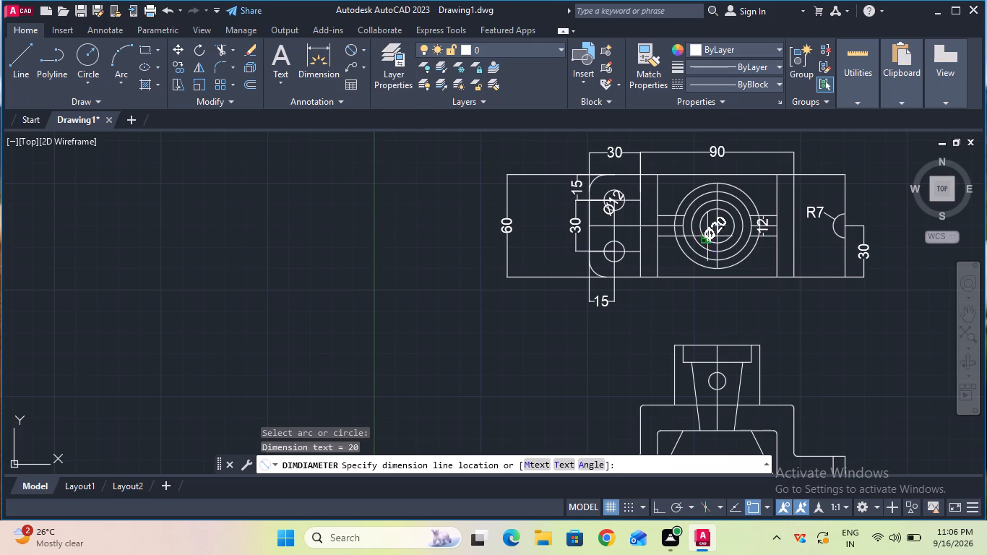
left_click(696, 303)
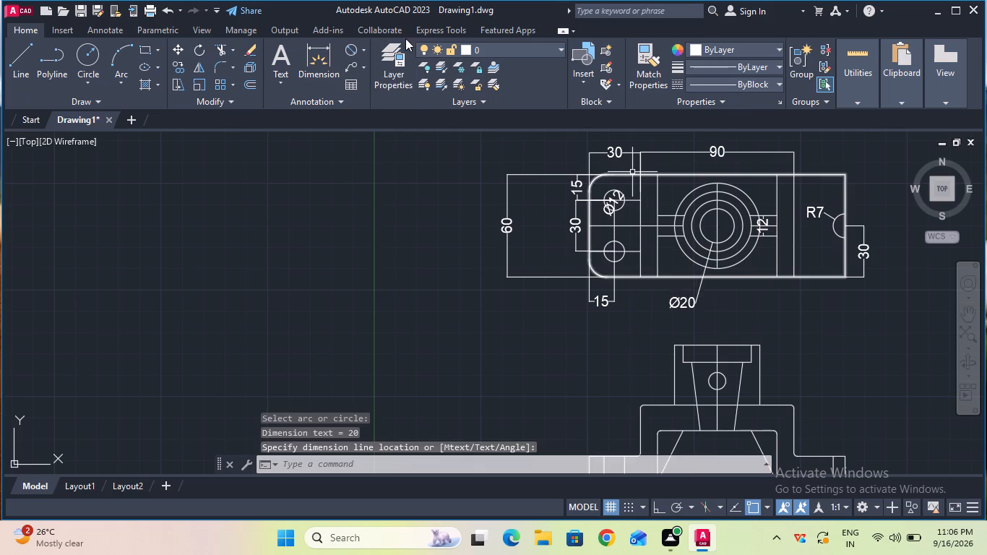
left_click(353, 45)
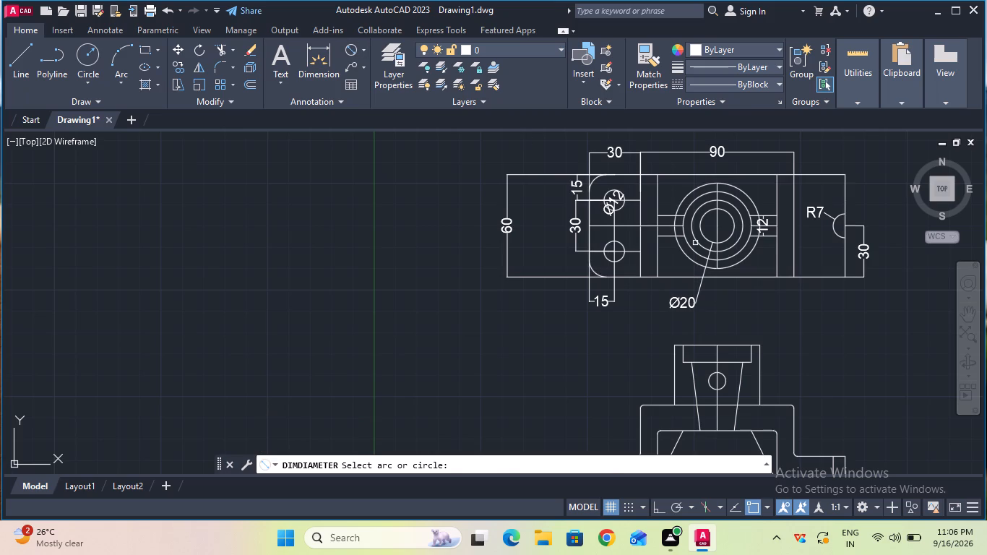
left_click(700, 245)
left_click(748, 304)
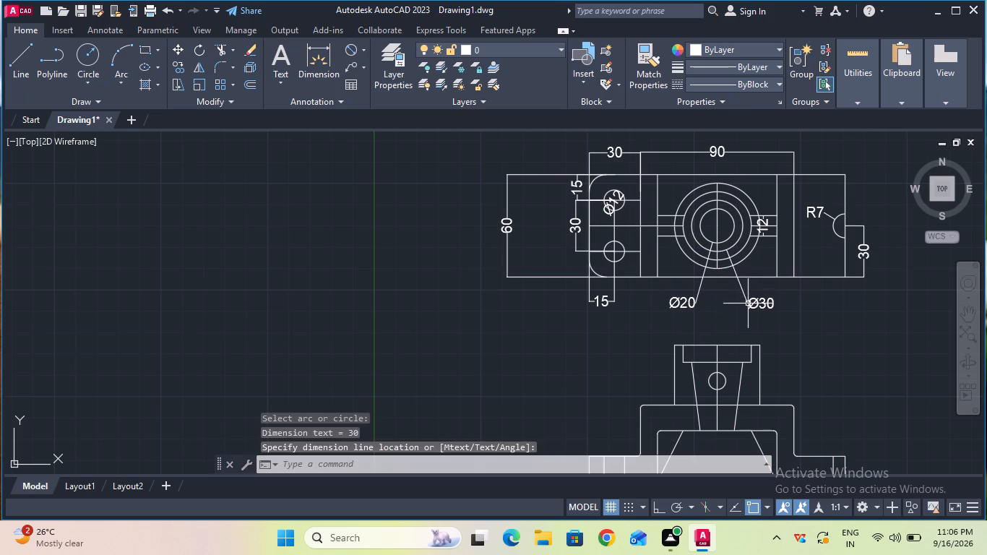
left_click(352, 53)
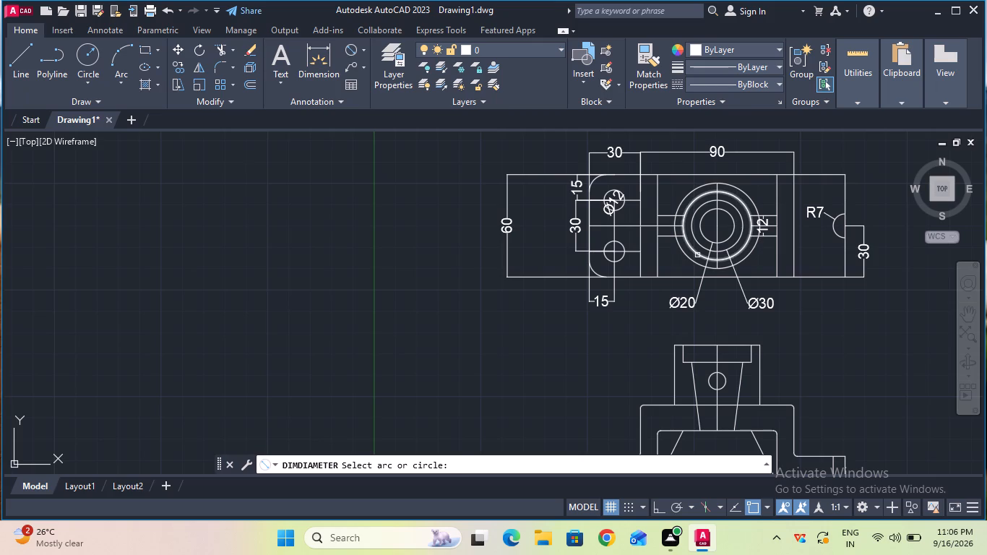
left_click(697, 255)
left_click(715, 294)
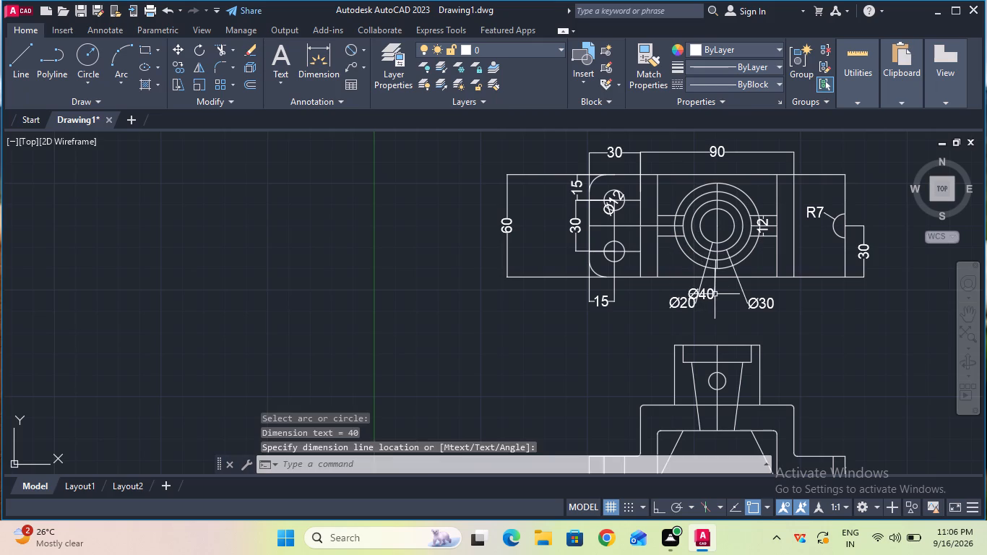
left_click(353, 46)
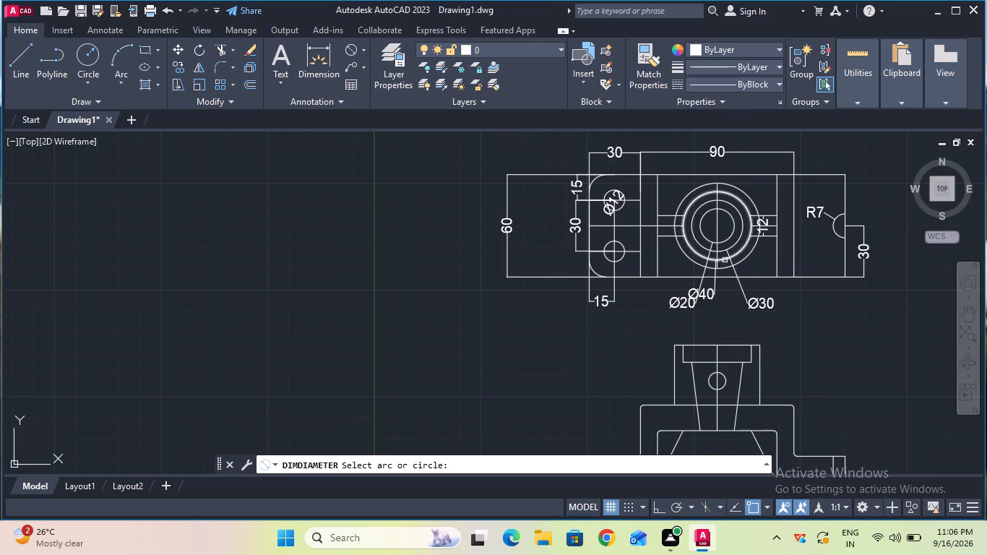
left_click(728, 267)
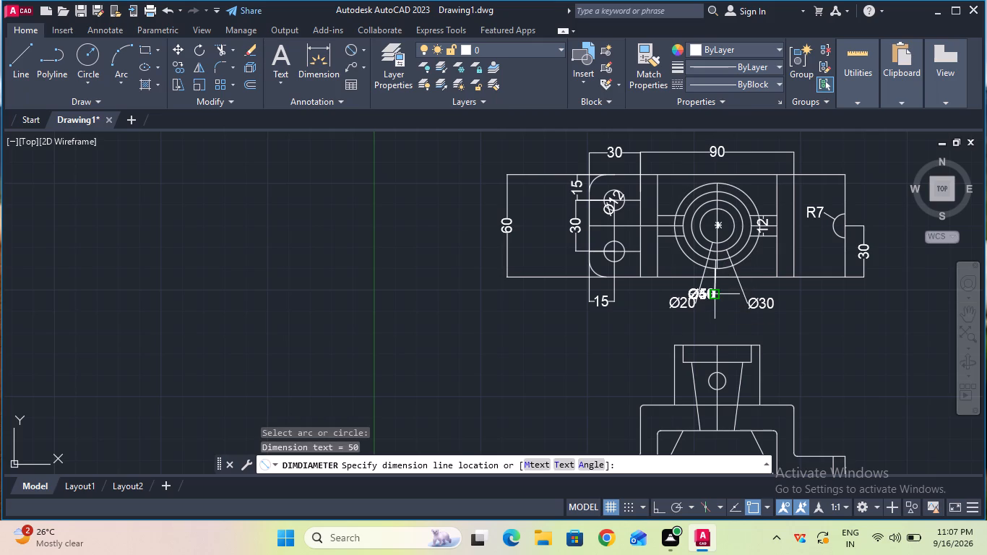
left_click(723, 294)
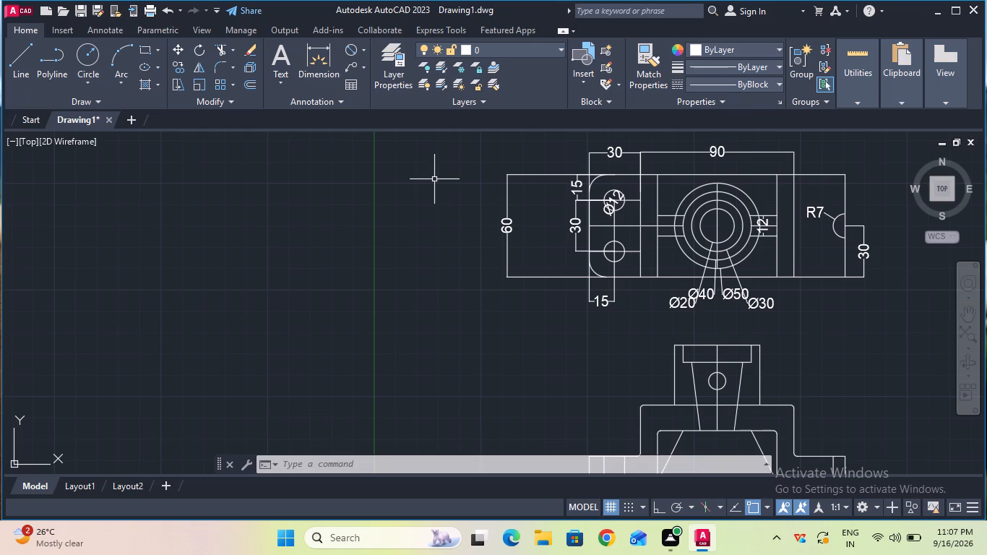
Add a radius dimension to the rounded lower-left corner of the top view, placed outside the outline.
left_click(365, 52)
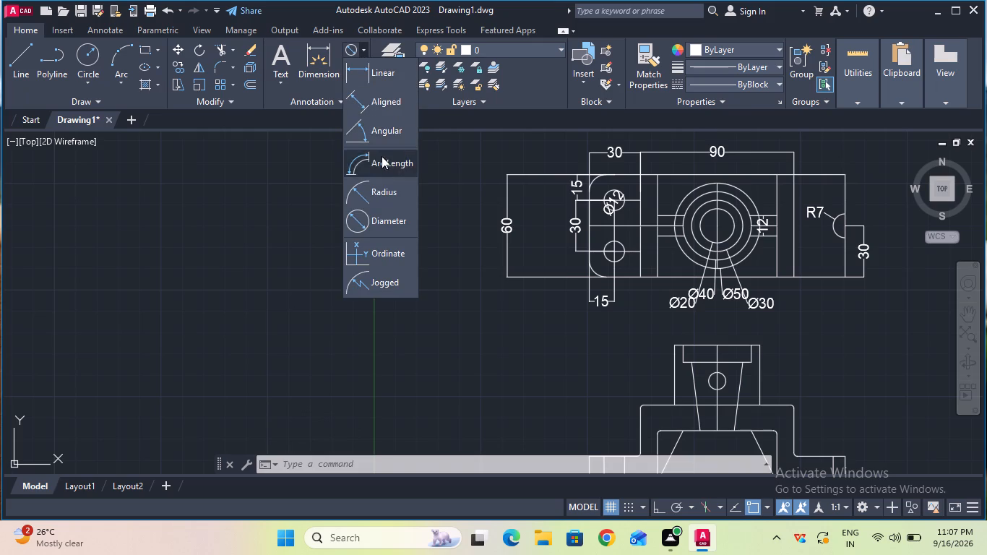
left_click(382, 185)
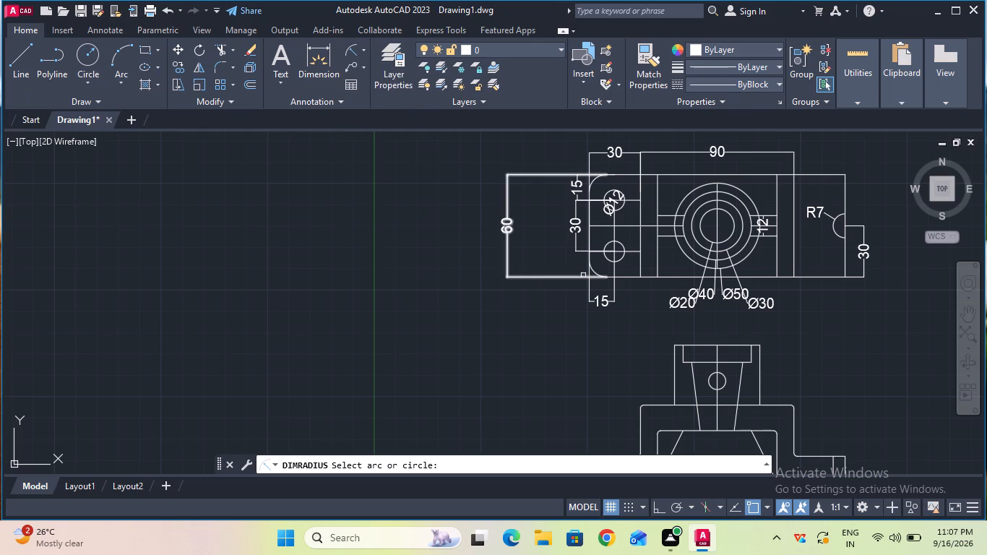
left_click(594, 272)
left_click(566, 291)
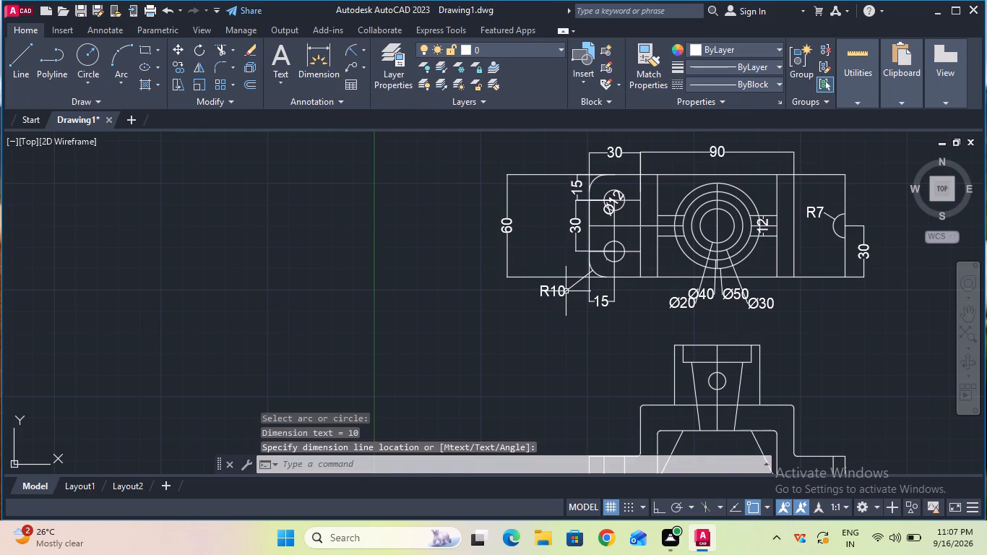
Add a diameter dimension to the small circle in the front view's boss, placing its text left of the boss.
scroll(615, 312, "down", 1, "ctrl")
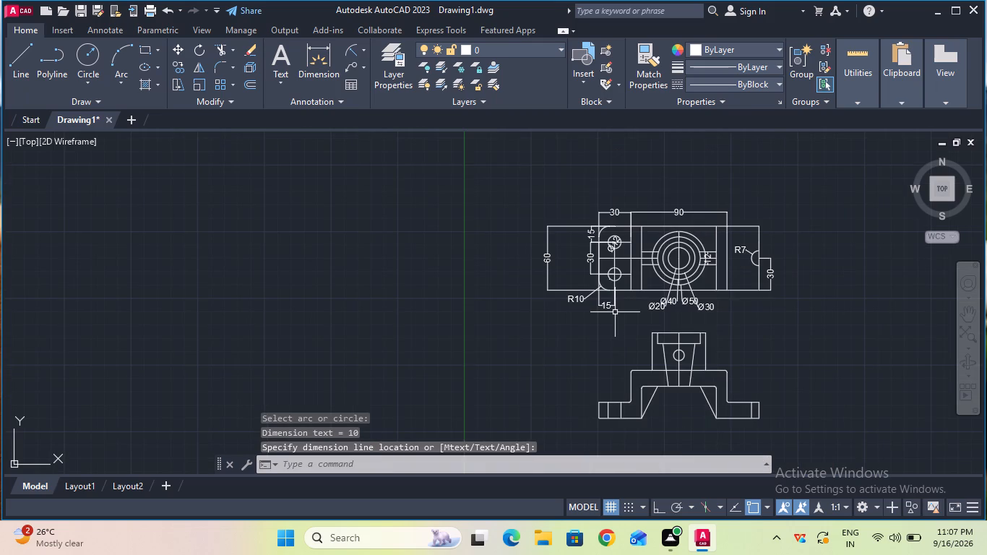
double_click(976, 318)
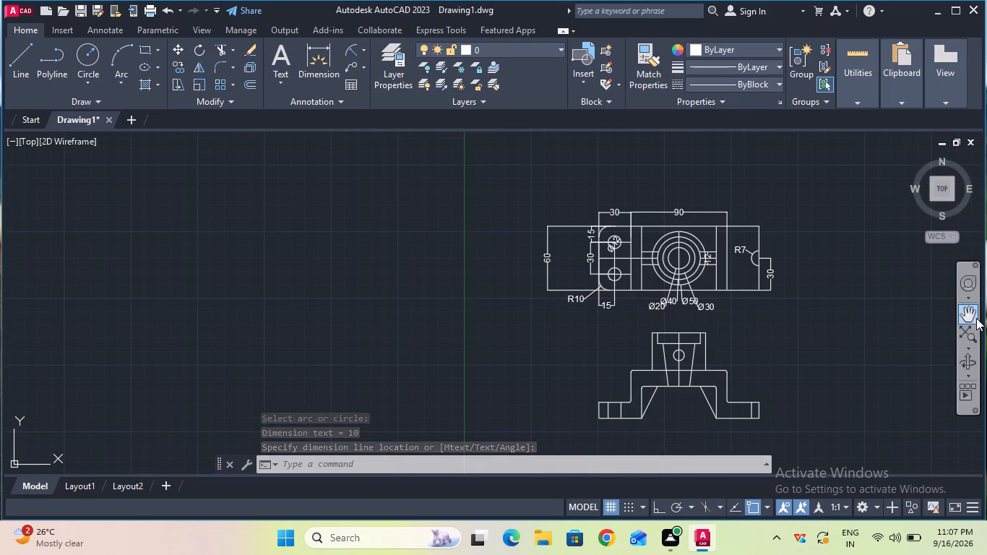
left_click_drag(786, 393, 775, 336)
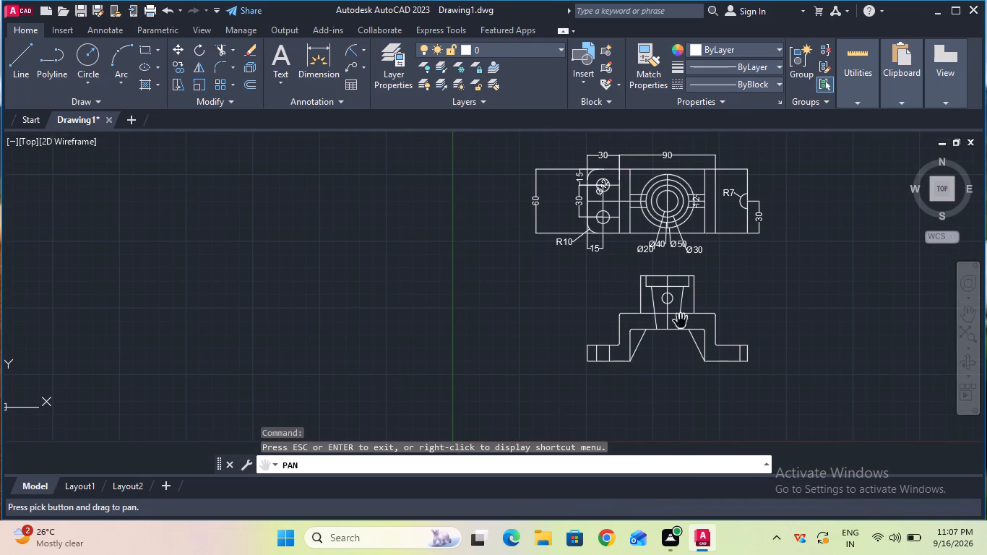
scroll(681, 322, "up", 2, "ctrl")
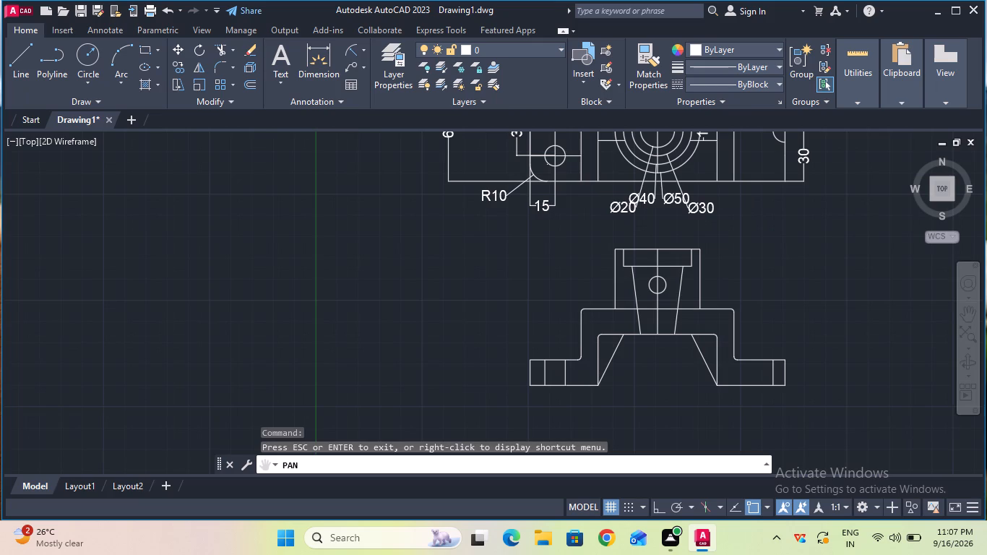
key("Escape")
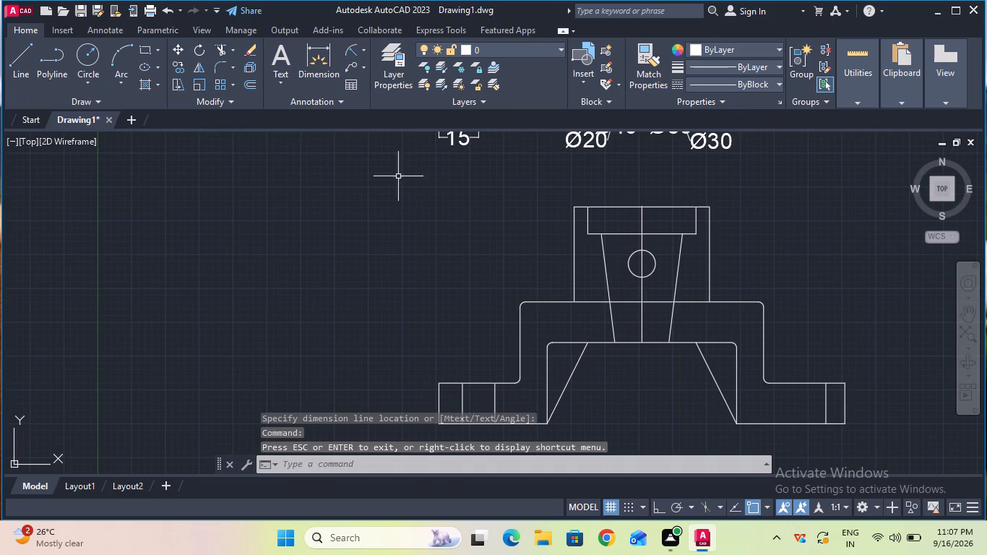
left_click(365, 47)
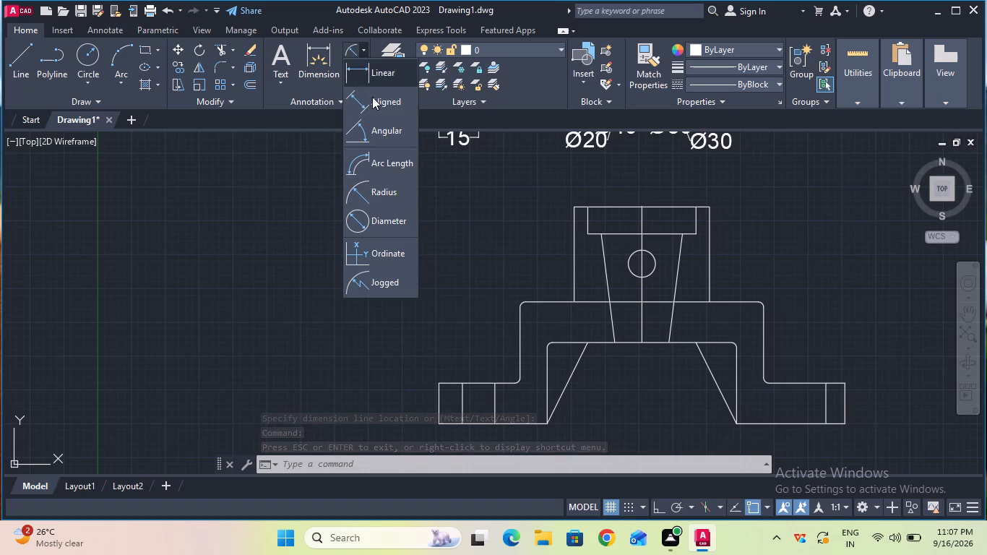
left_click(378, 207)
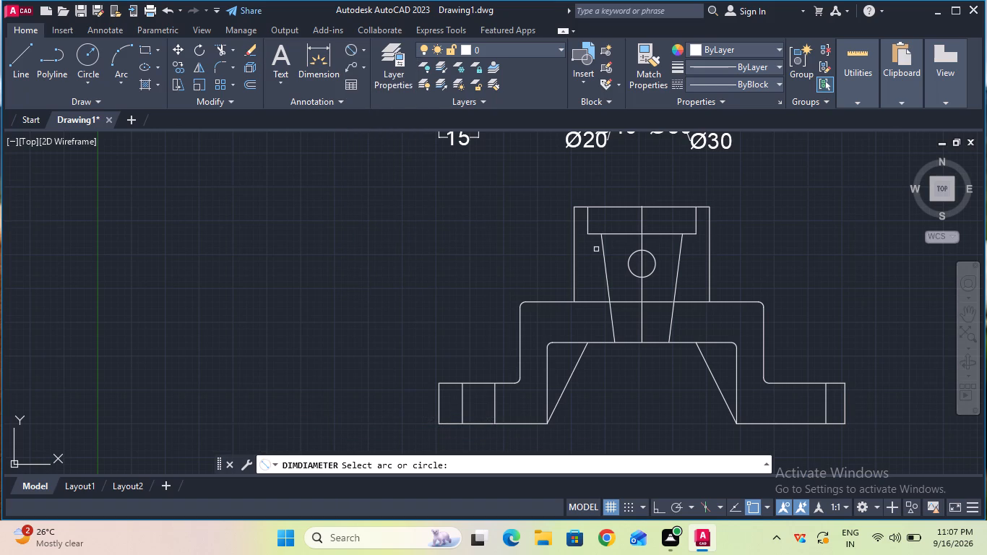
left_click(629, 262)
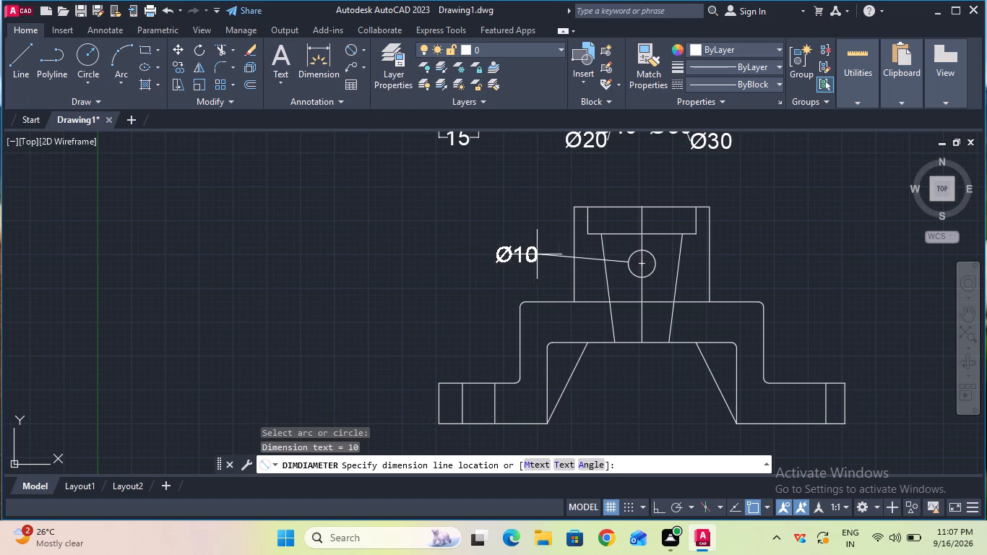
left_click(530, 254)
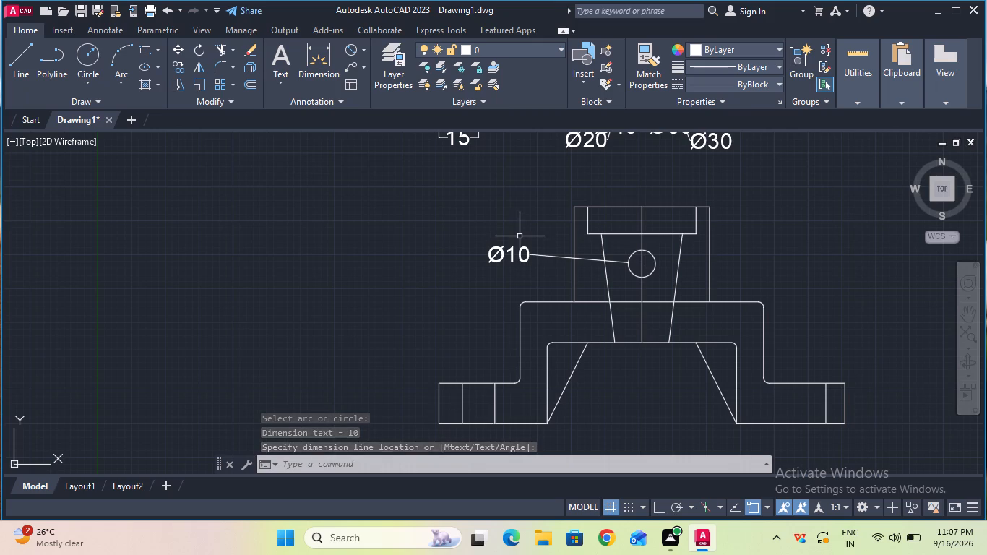
Add a vertical linear dimension for the counterbore depth at the top of the front view's boss, placed on its right.
left_click(364, 51)
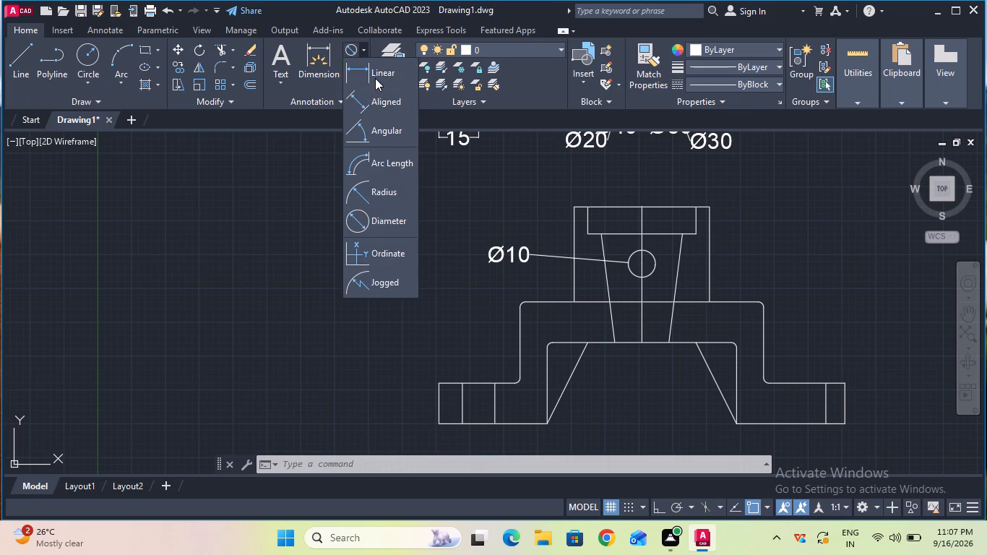
left_click(375, 73)
left_click(696, 232)
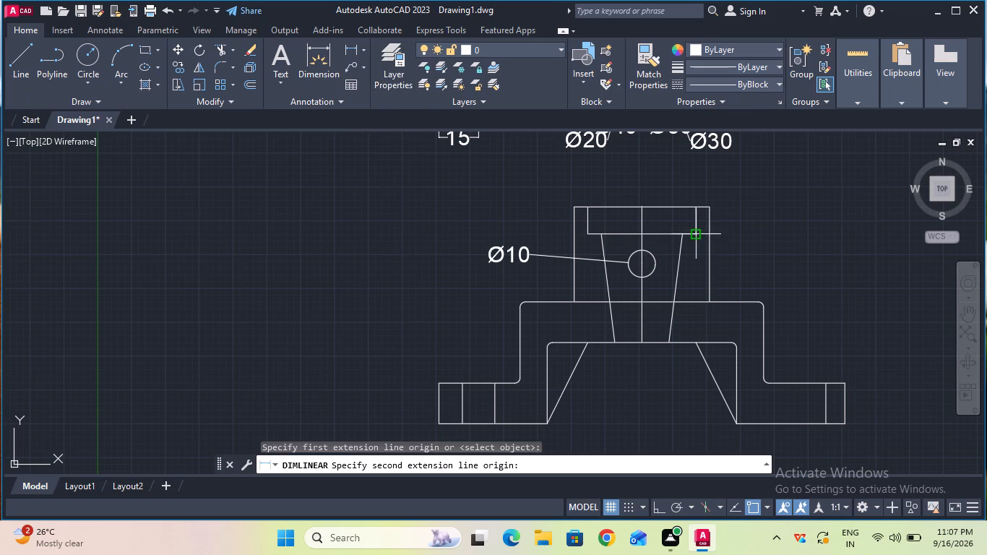
left_click(694, 209)
left_click(757, 225)
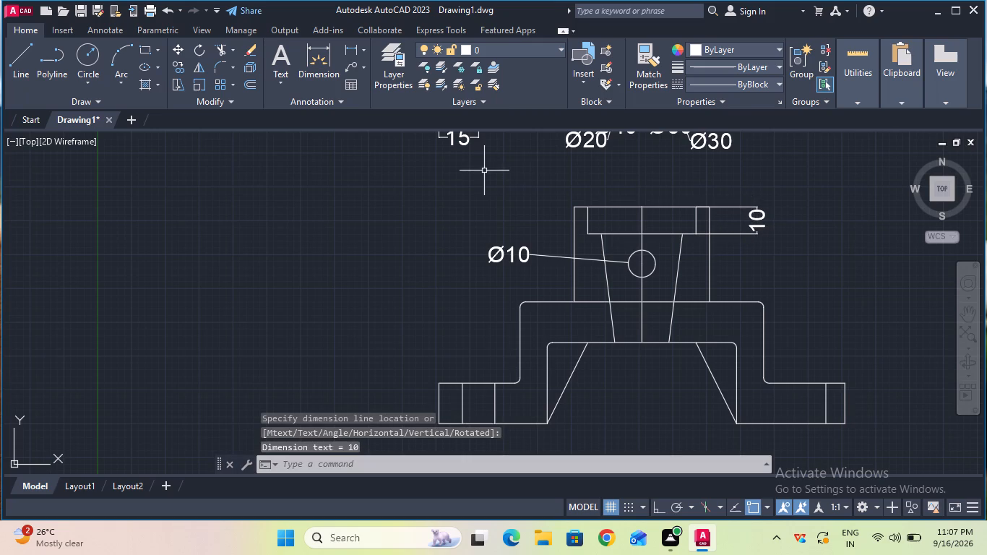
Dimension the vertical distance from the small hole's centre to the boss's top edge, placing it right of the counterbore depth dimension.
left_click(347, 47)
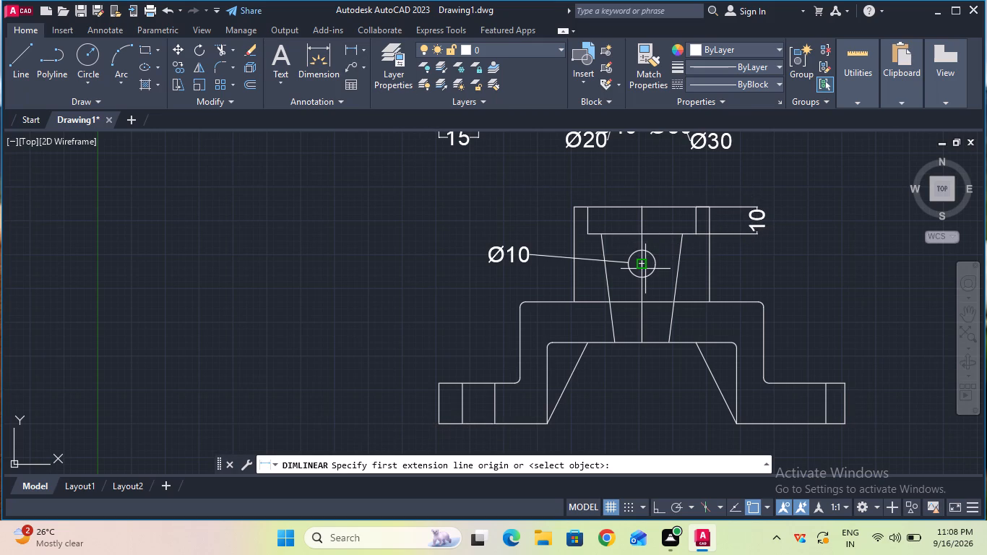
left_click(645, 265)
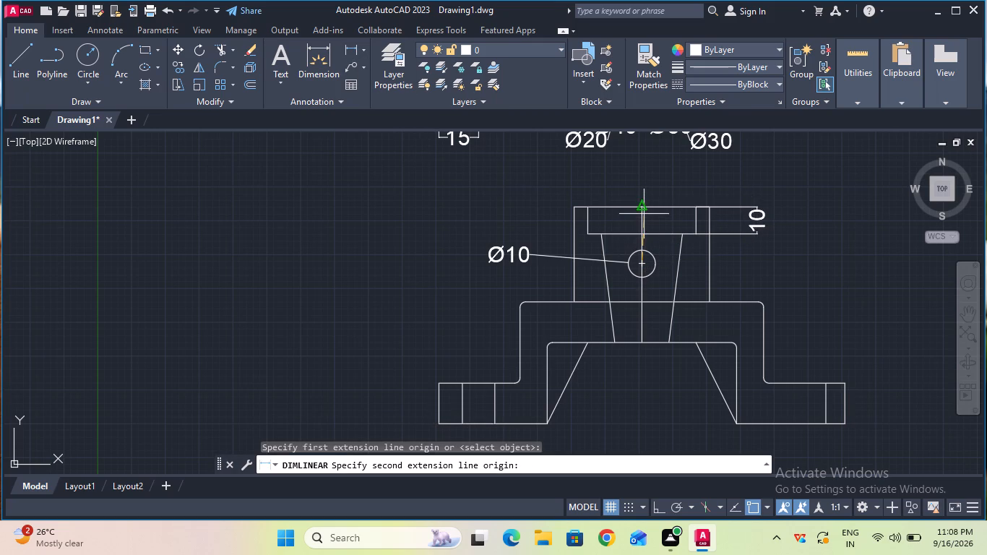
left_click(642, 212)
left_click(796, 249)
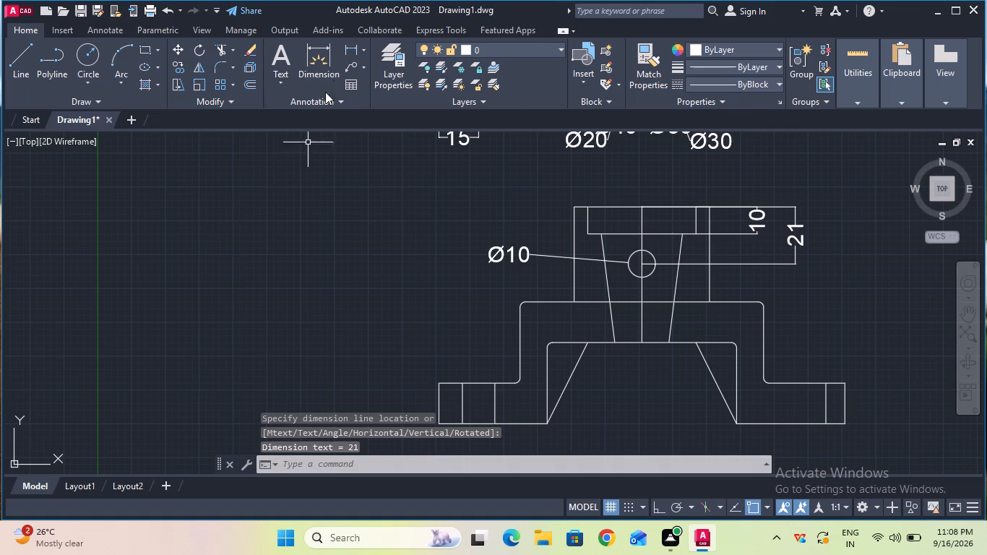
Add a vertical linear dimension for the thickness of the bridge's top plate in the front view, placed right of the outline.
left_click(345, 53)
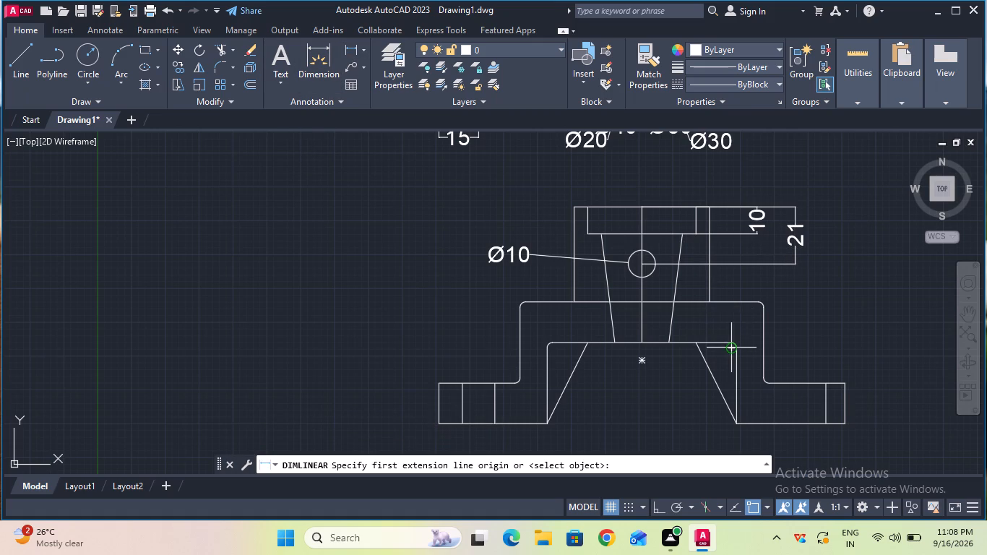
left_click(727, 337)
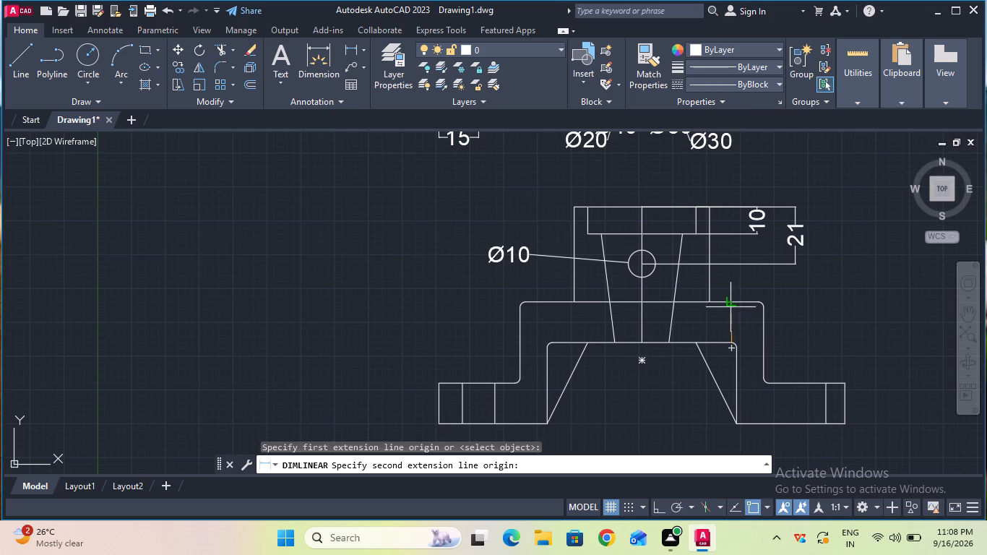
left_click(728, 303)
left_click(797, 305)
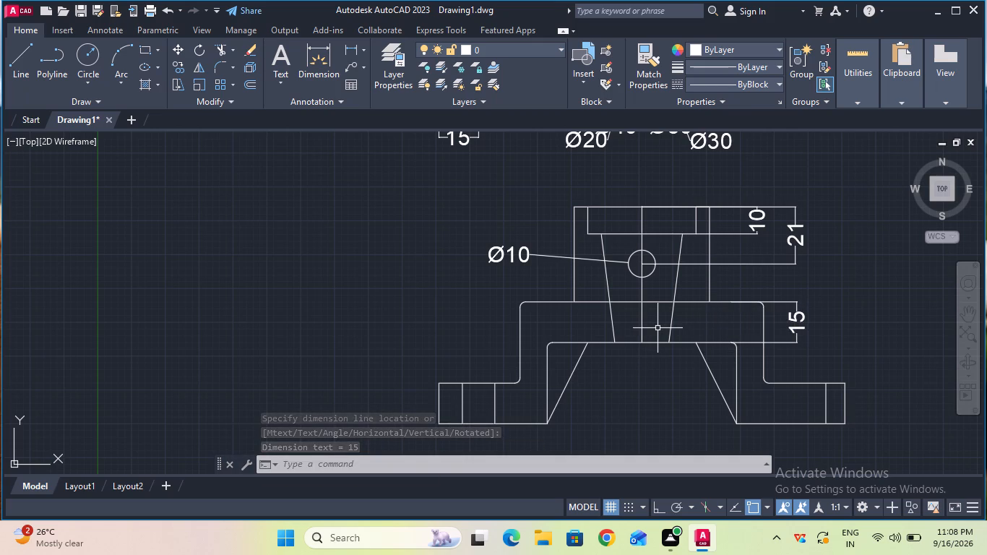
Add a horizontal linear dimension for the bottom width of the front view's left foot, placed below the base.
left_click(354, 50)
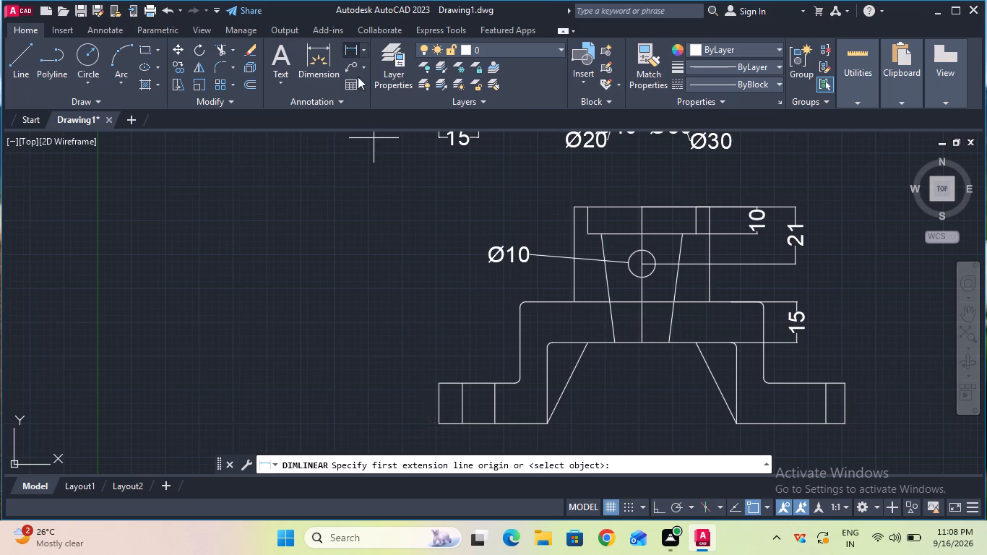
left_click(436, 421)
left_click(546, 425)
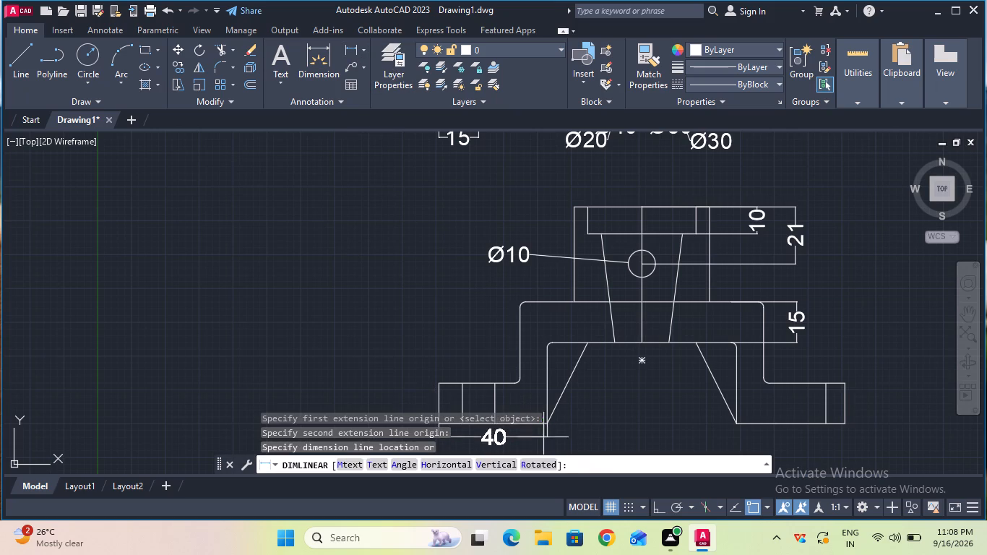
left_click(541, 449)
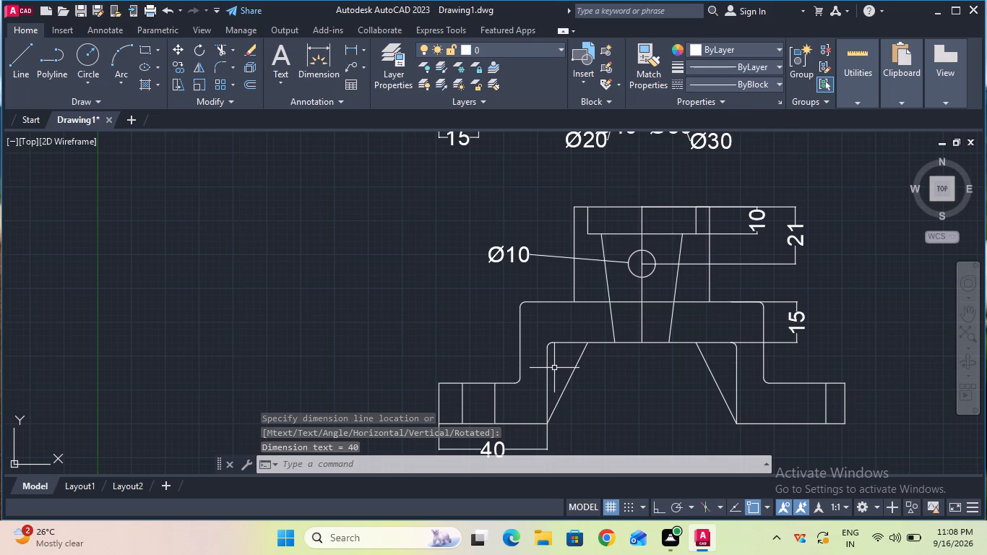
Dimension the horizontal run of the sloped line inside the front view's right leg, placing it below the base.
left_click(348, 54)
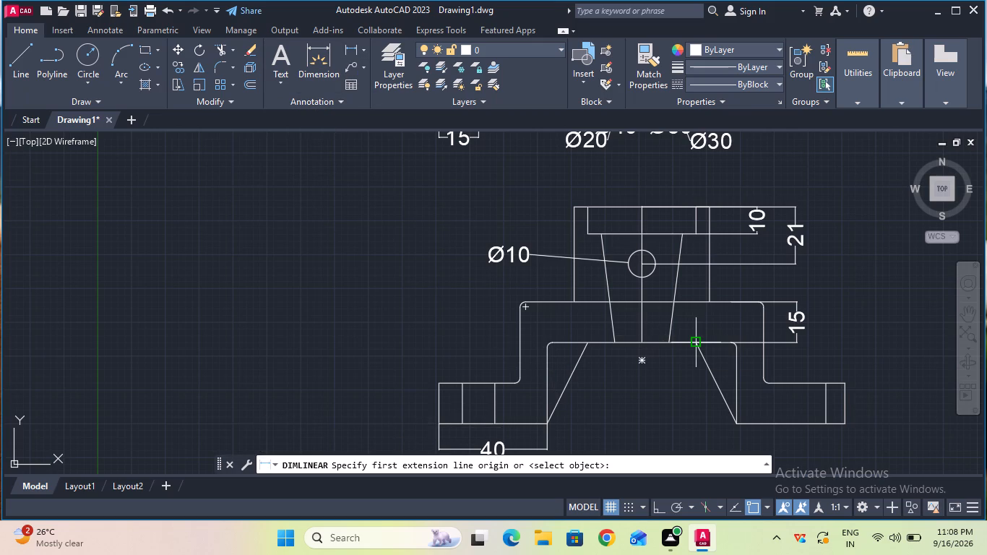
left_click(697, 344)
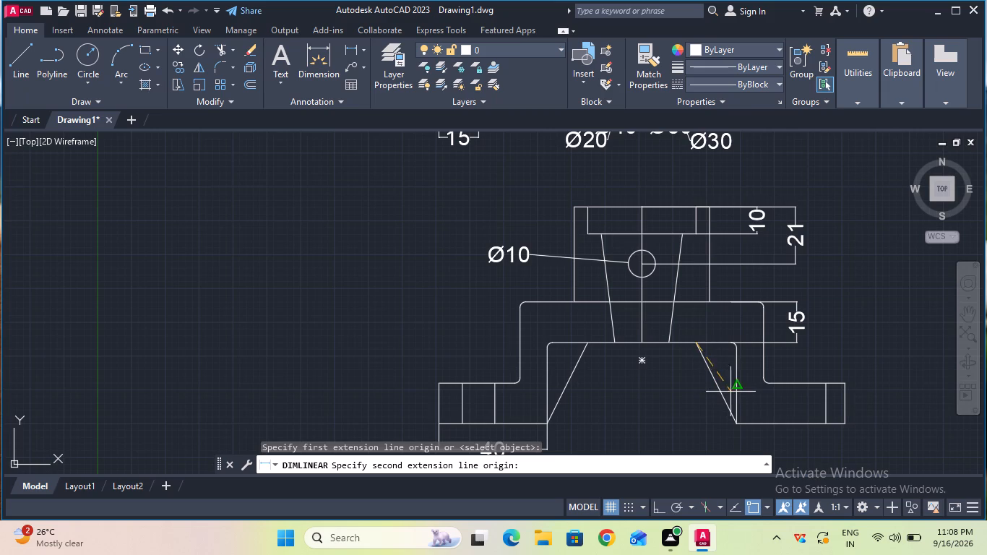
left_click(736, 388)
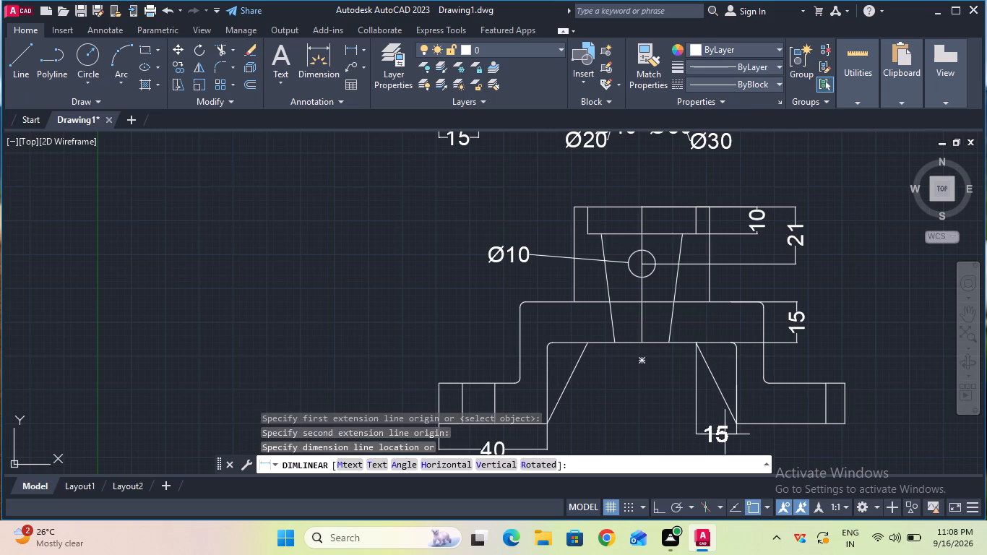
left_click(725, 442)
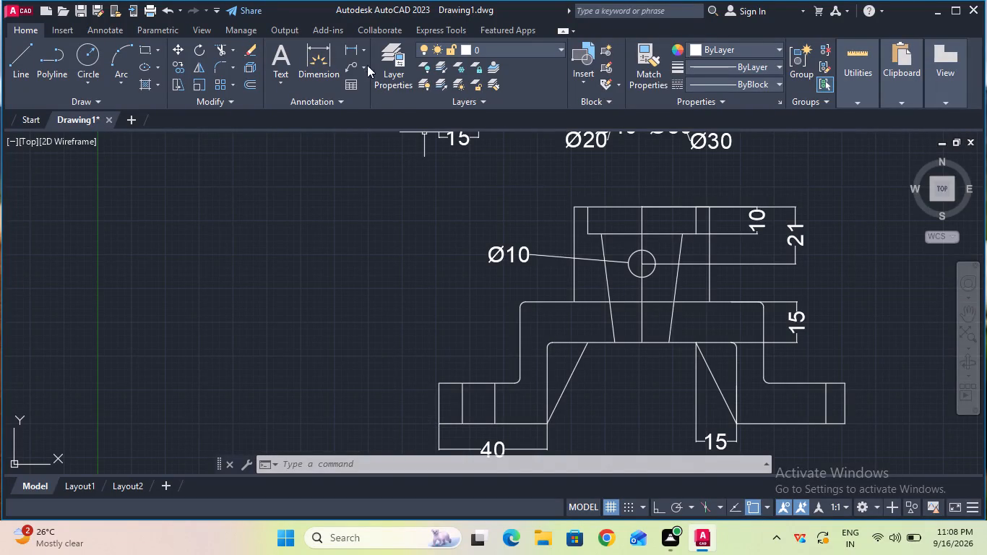
Dimension the bridge's outer height from base to shoulder in the front view, placing it right of the right flange.
left_click(355, 48)
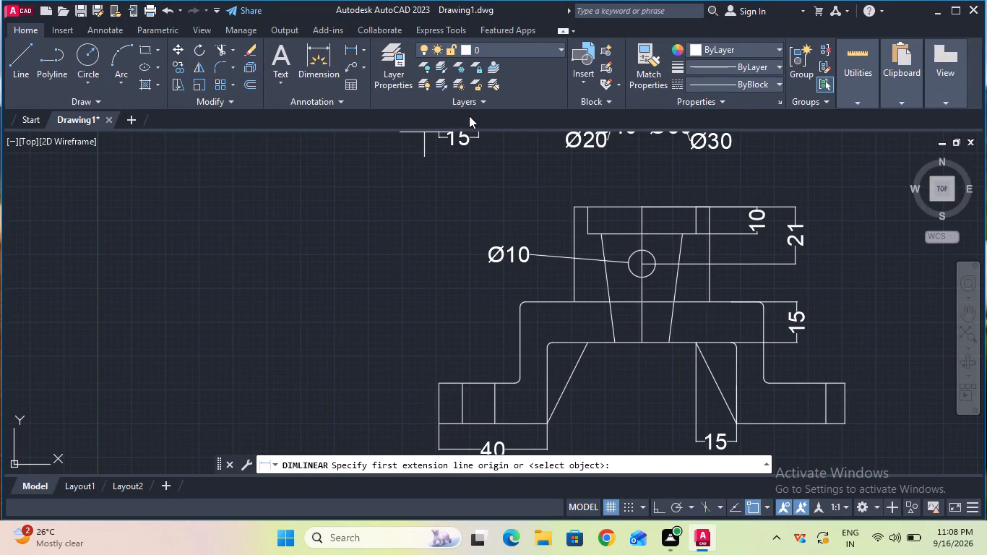
left_click(757, 302)
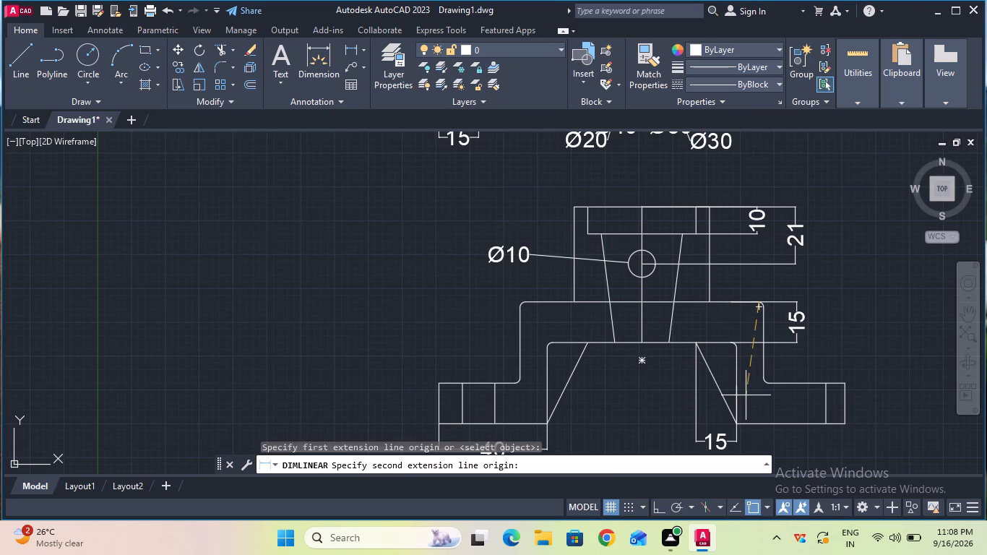
left_click(764, 423)
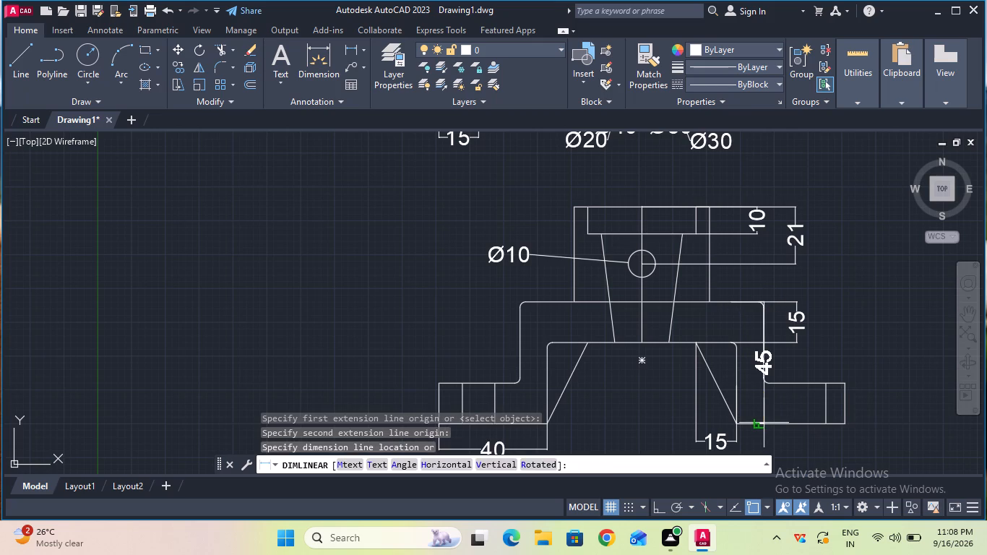
left_click(885, 408)
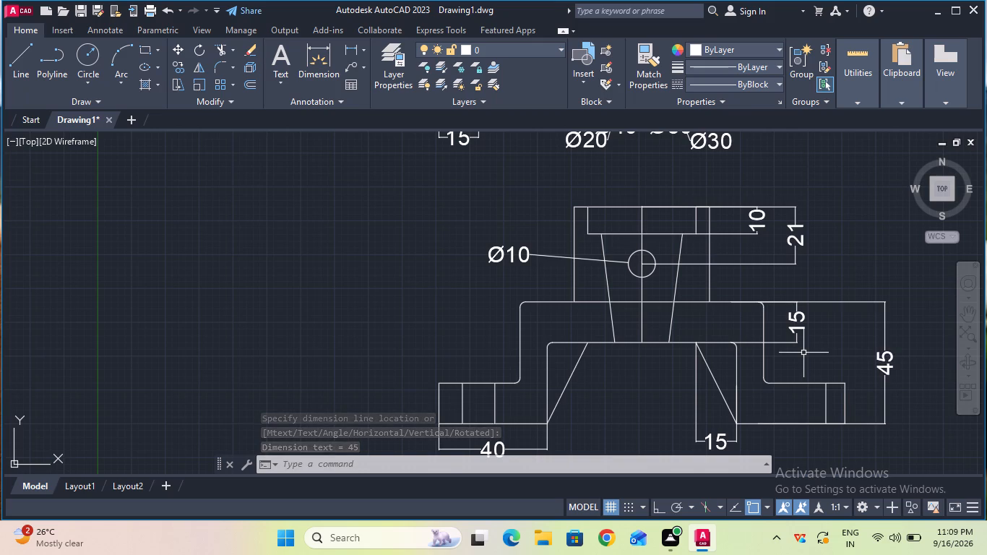
Add a vertical linear dimension for the left flange's thickness in the front view, placed left of the flange.
double_click(352, 48)
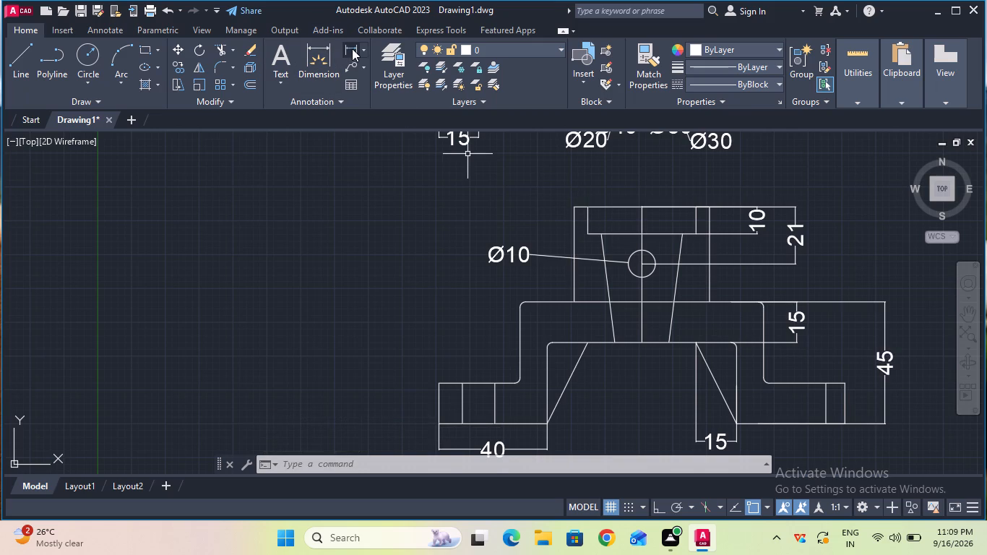
left_click(438, 376)
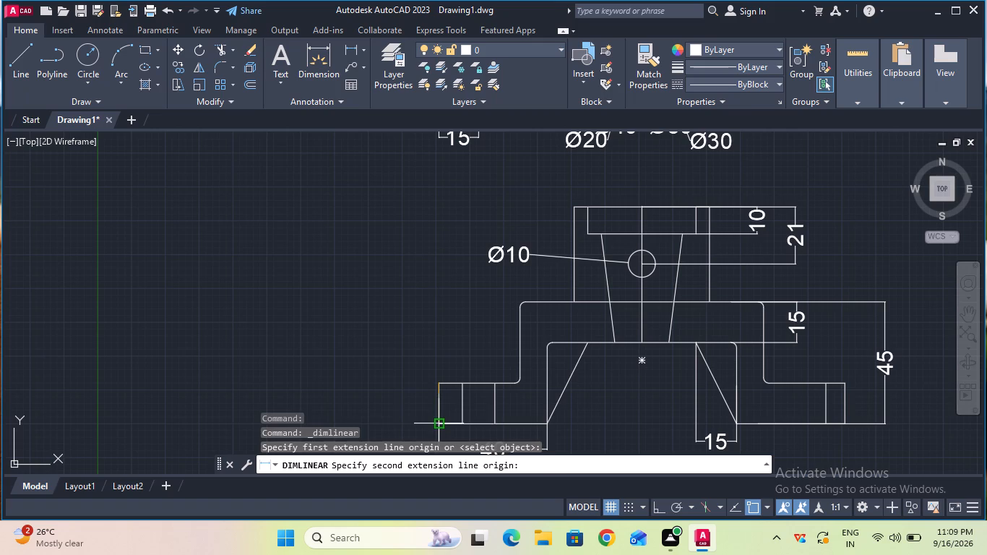
left_click(440, 422)
left_click(397, 407)
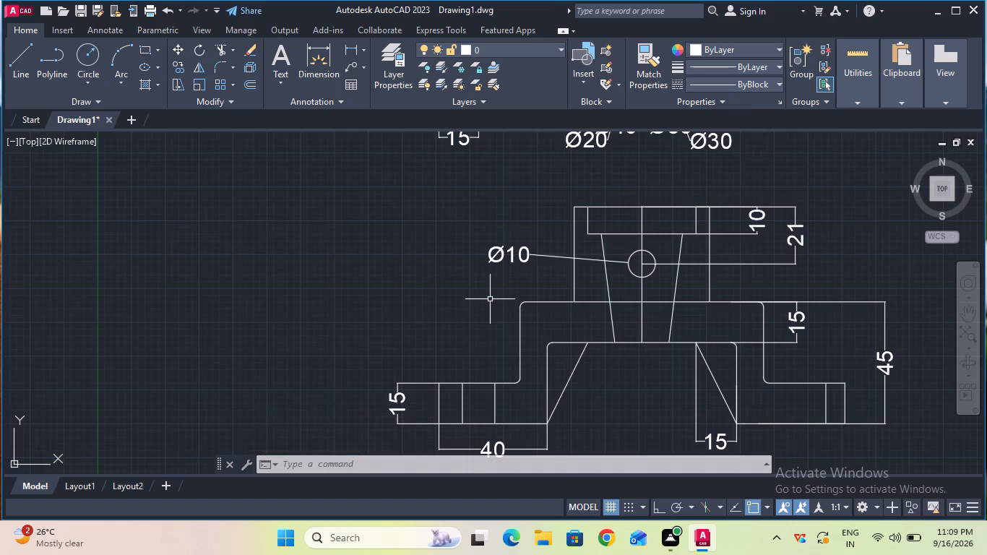
Add a horizontal linear dimension for the opening between the bridge's legs in the front view, placed inside the opening.
left_click(355, 47)
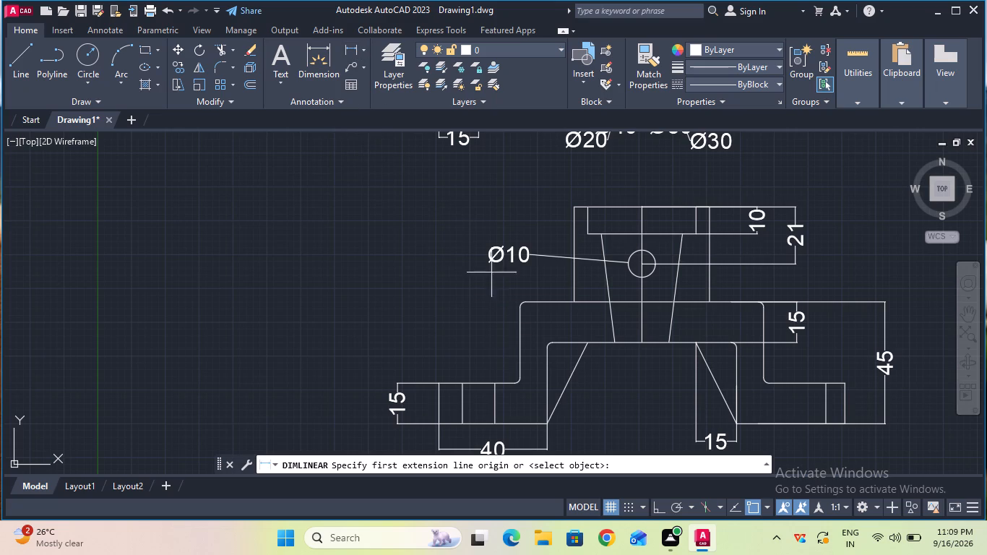
left_click(544, 422)
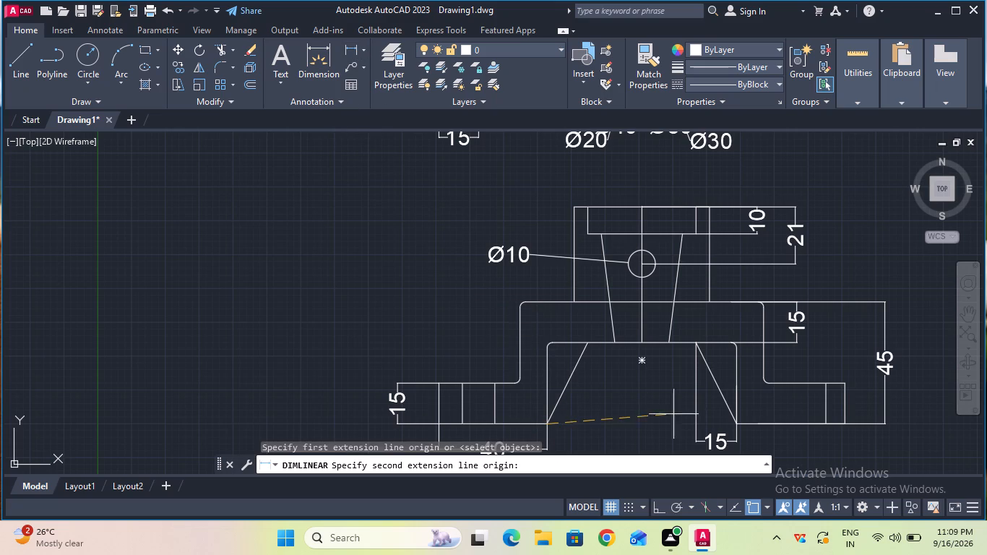
left_click(735, 421)
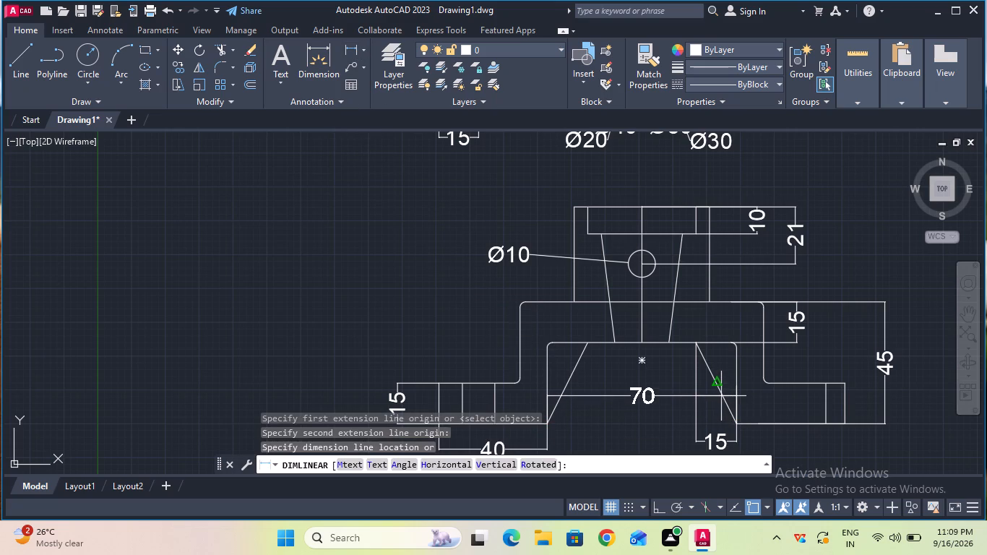
left_click(720, 395)
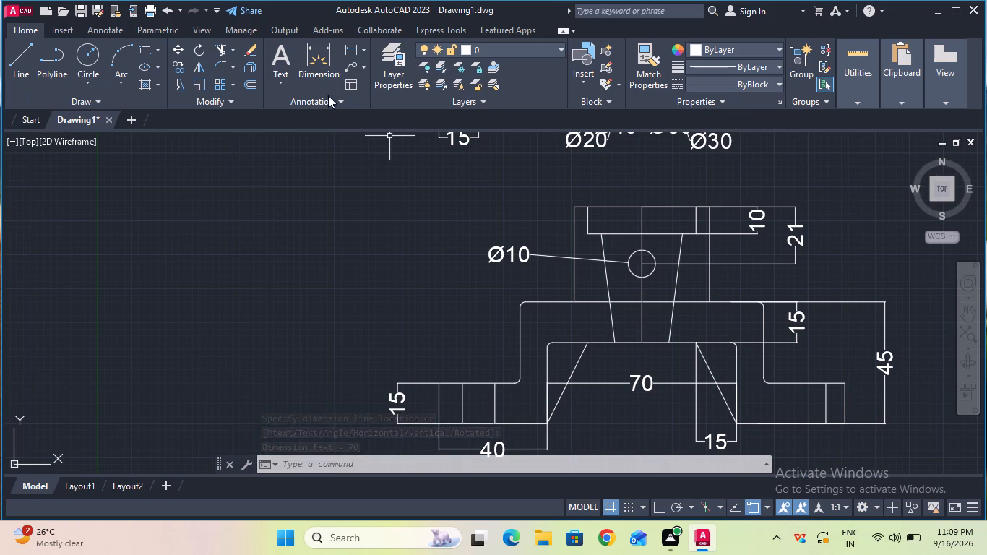
Dimension the front view's overall height from the boss's top edge to the base, placing it left of the flange thickness dimension.
left_click(355, 48)
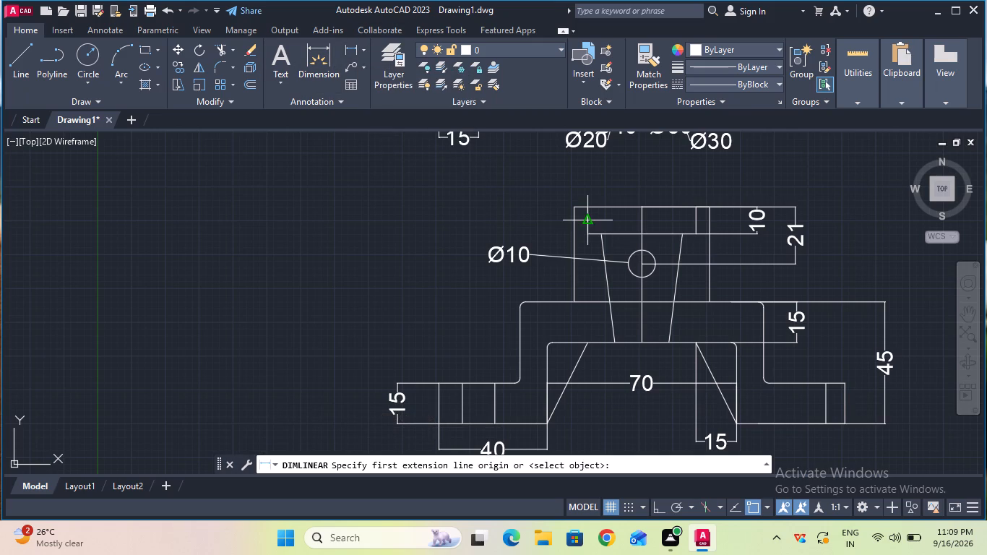
left_click(575, 206)
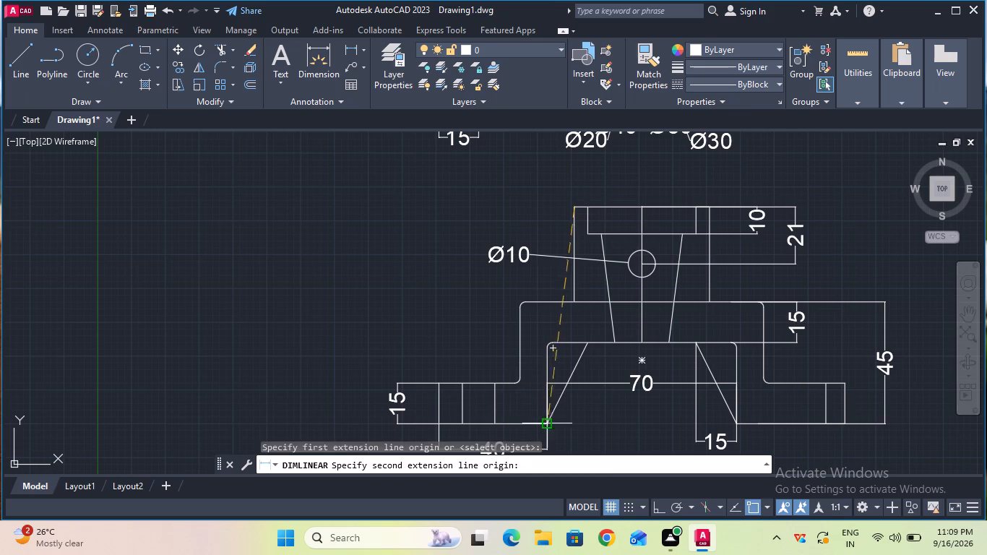
left_click(543, 428)
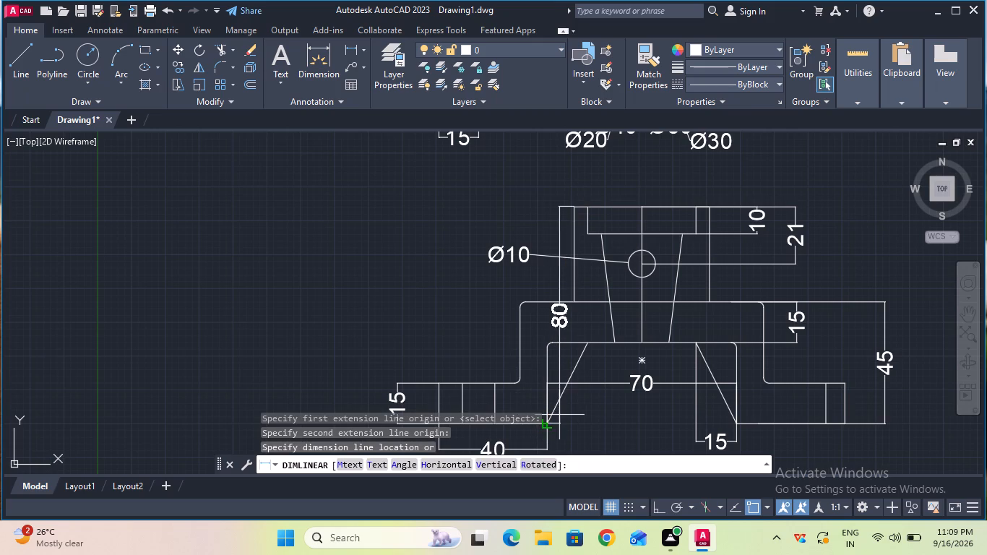
left_click(347, 377)
Save the drawing in the Documents folder as Bridge Support Block in AutoCAD 2018 Drawing format.
scroll(368, 343, "down", 2, "ctrl")
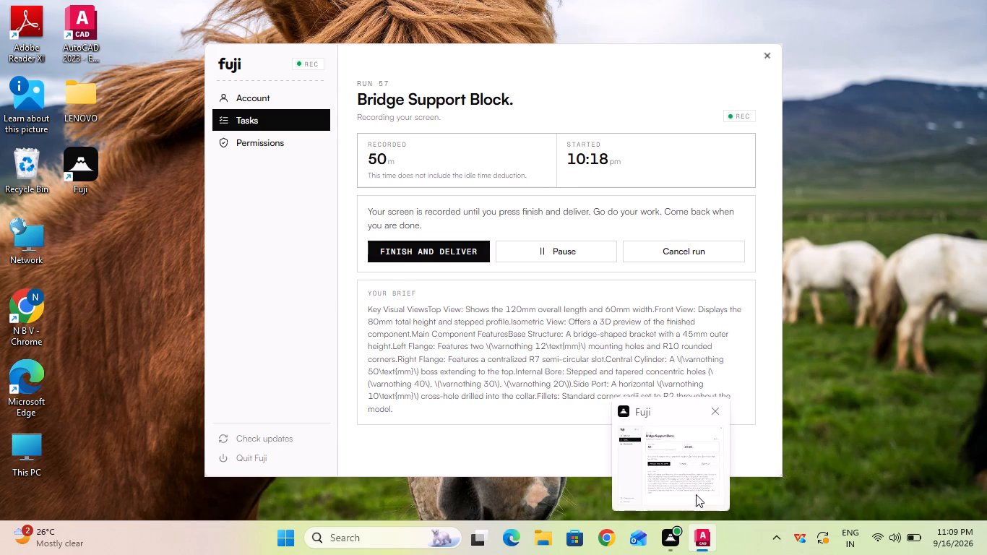
left_click(725, 543)
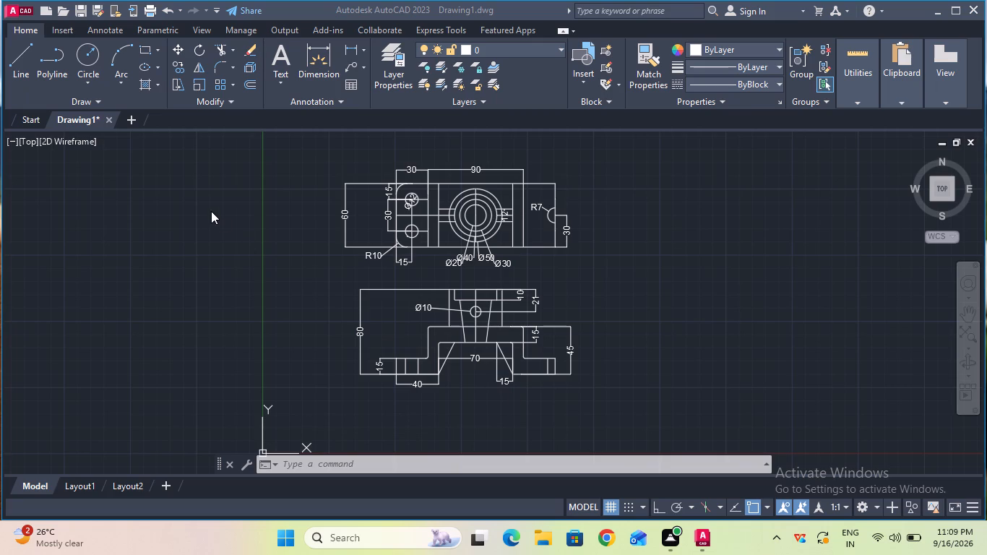
left_click(84, 13)
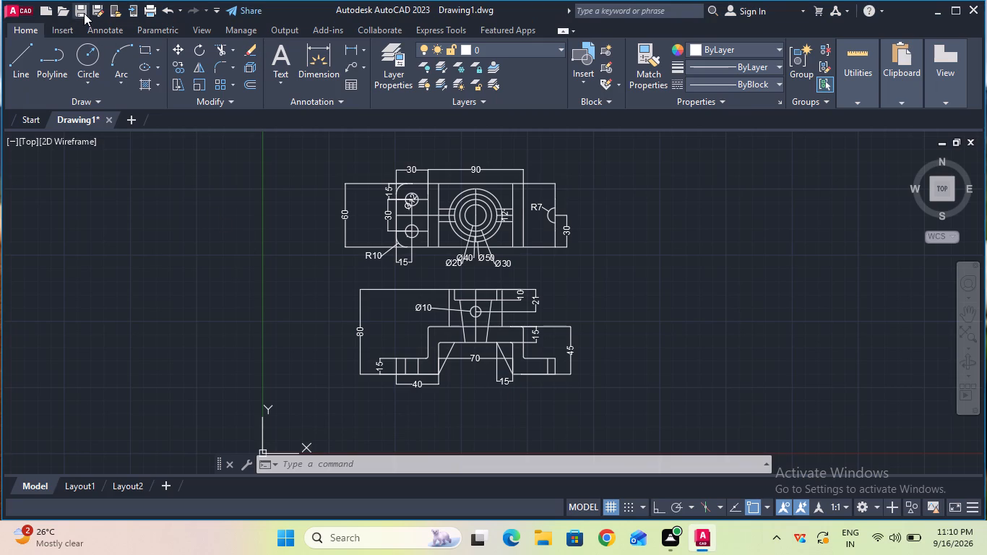
left_click(84, 13)
left_click(495, 397)
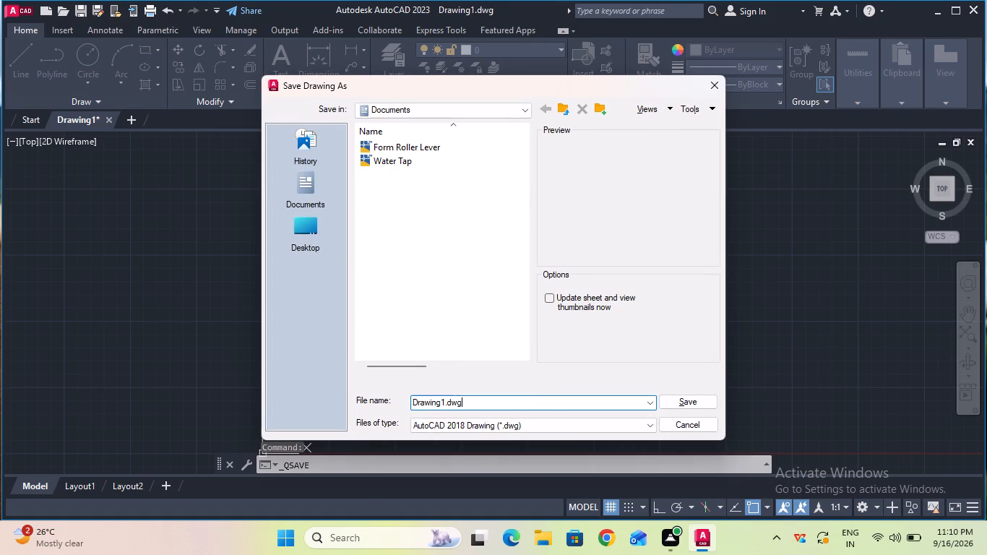
key("BackSpace")
key("BackSpace")
key("BackSpace")
key("BackSpace")
key("BackSpace")
key("BackSpace")
key("BackSpace")
key("BackSpace")
key("BackSpace")
key("BackSpace")
key("BackSpace")
key("BackSpace")
key("BackSpace")
key("BackSpace")
key("BackSpace")
key("BackSpace")
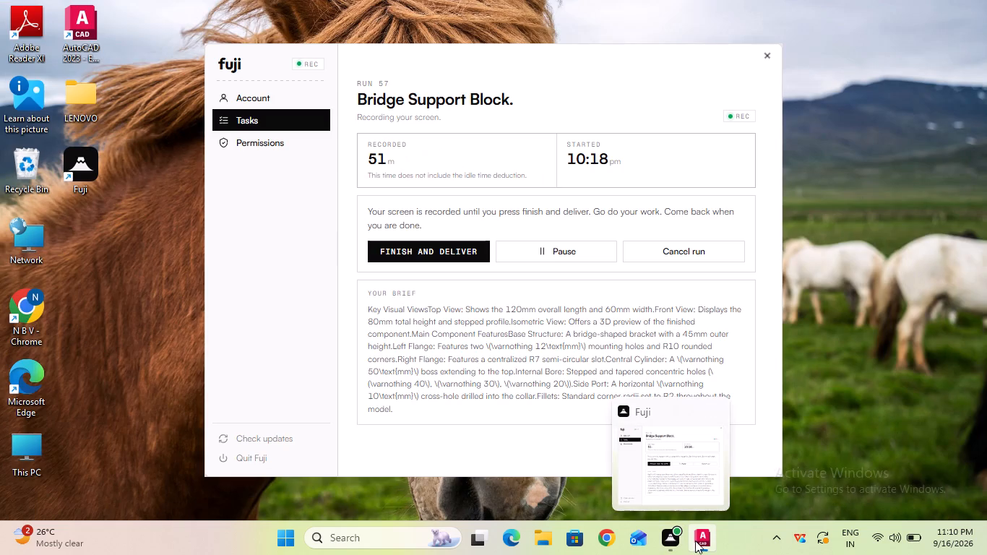
left_click(504, 405)
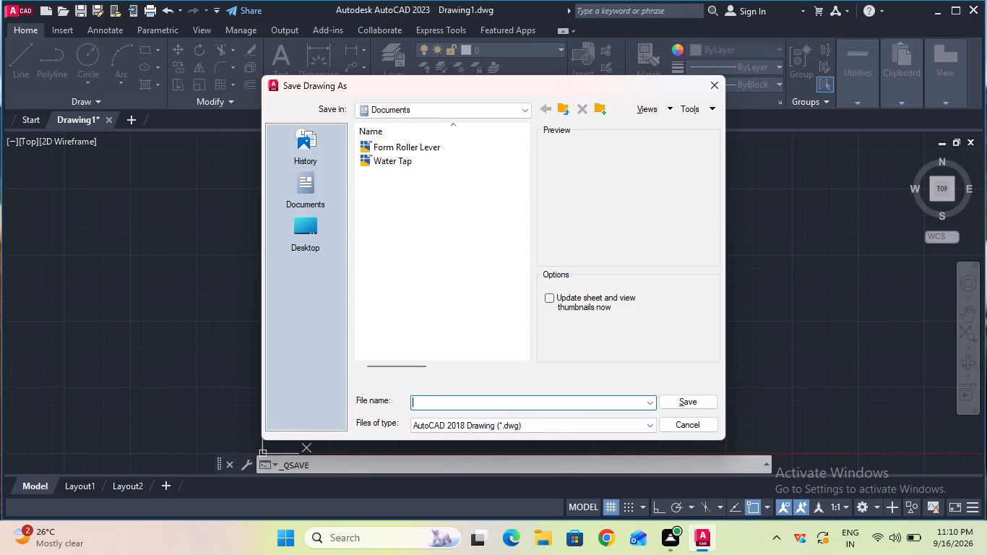
key("b")
type("rid")
key("g")
type("e")
key("space")
key("s")
type("upport")
key("space")
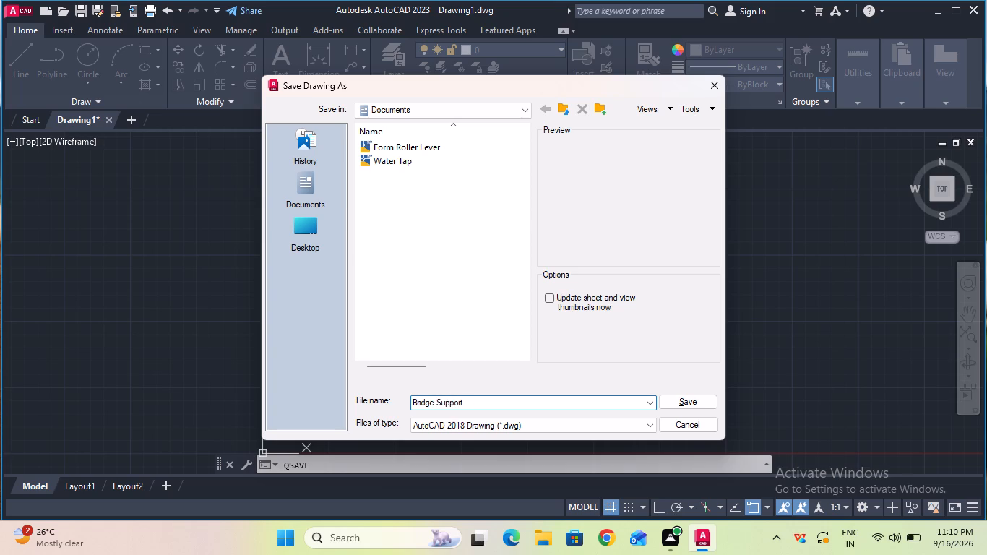
key("b")
double_click(697, 405)
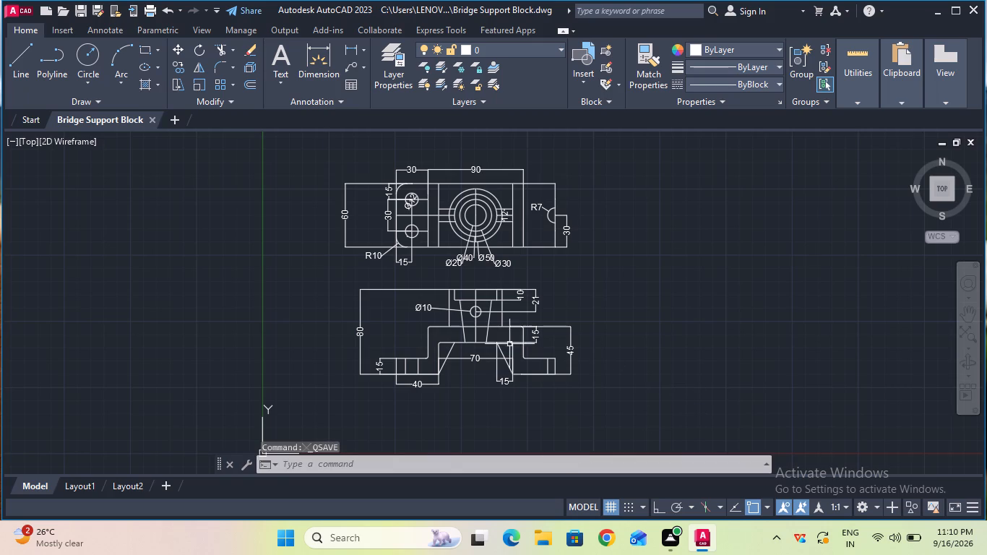
Set up a centred plot on ISO A4 (297.00 x 210.00 MM) paper, with a window area enclosing both dimensioned views.
left_click(147, 15)
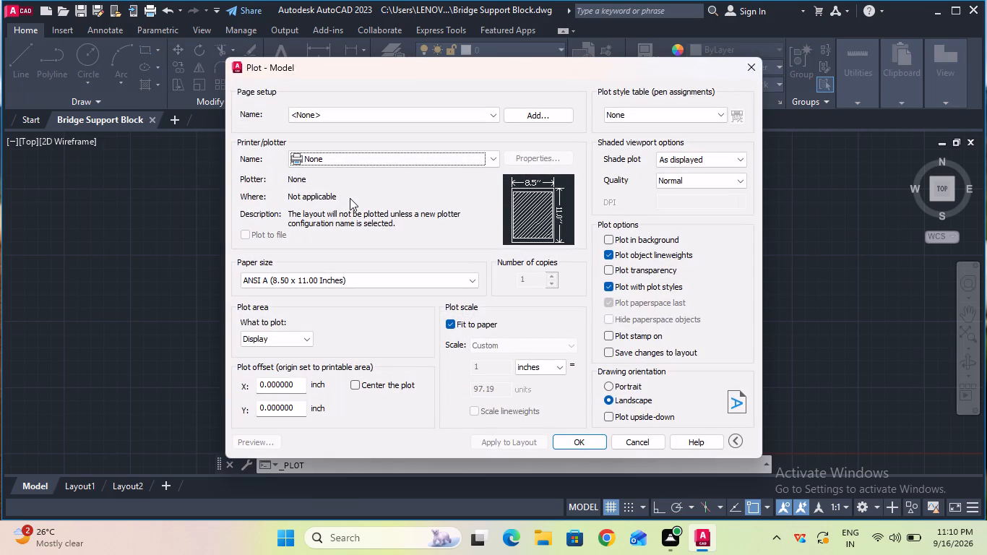
left_click(366, 385)
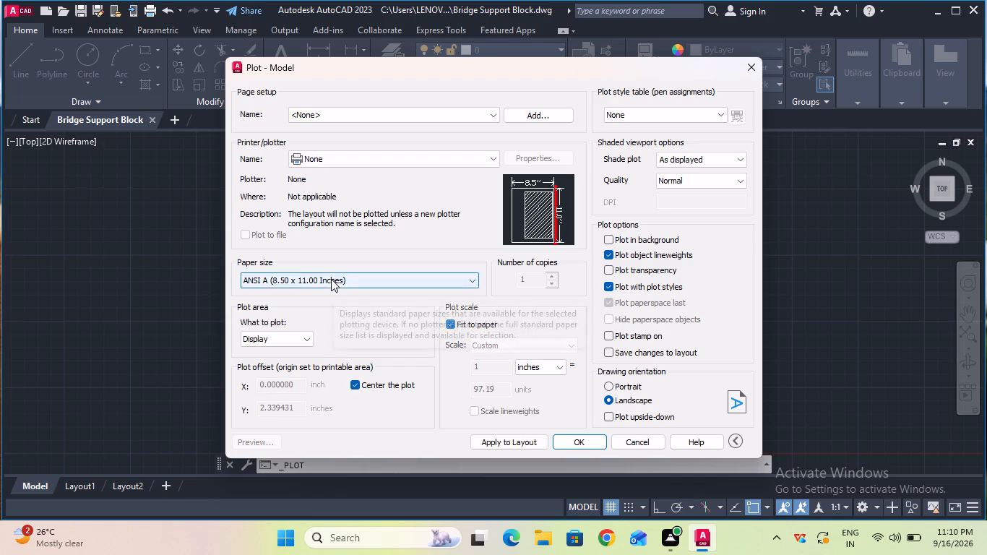
left_click(331, 279)
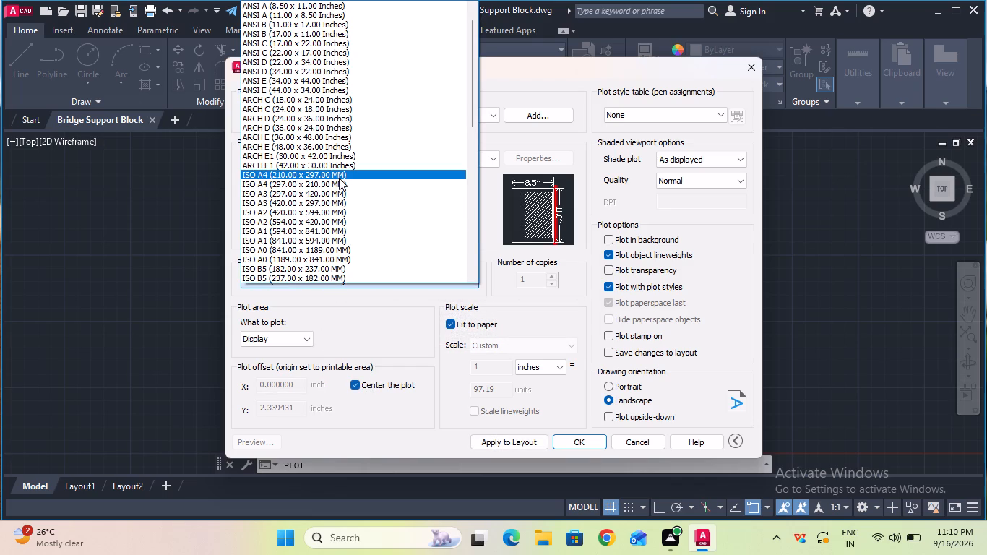
left_click(339, 184)
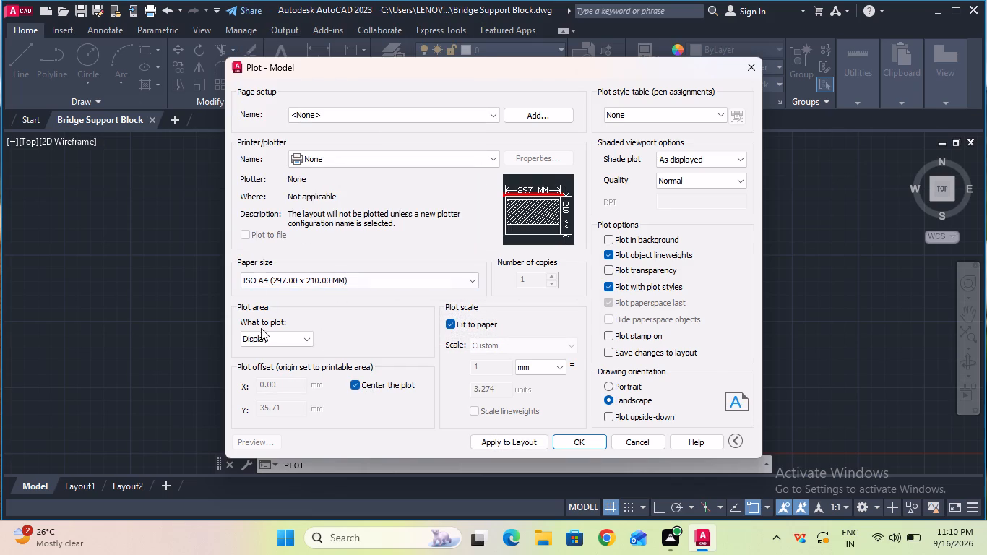
left_click(266, 333)
left_click(272, 379)
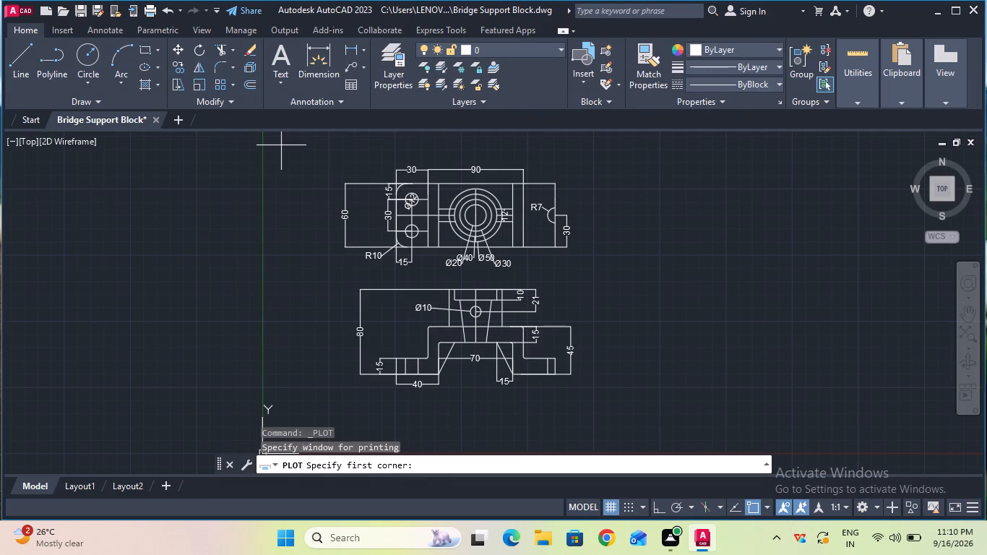
left_click(281, 145)
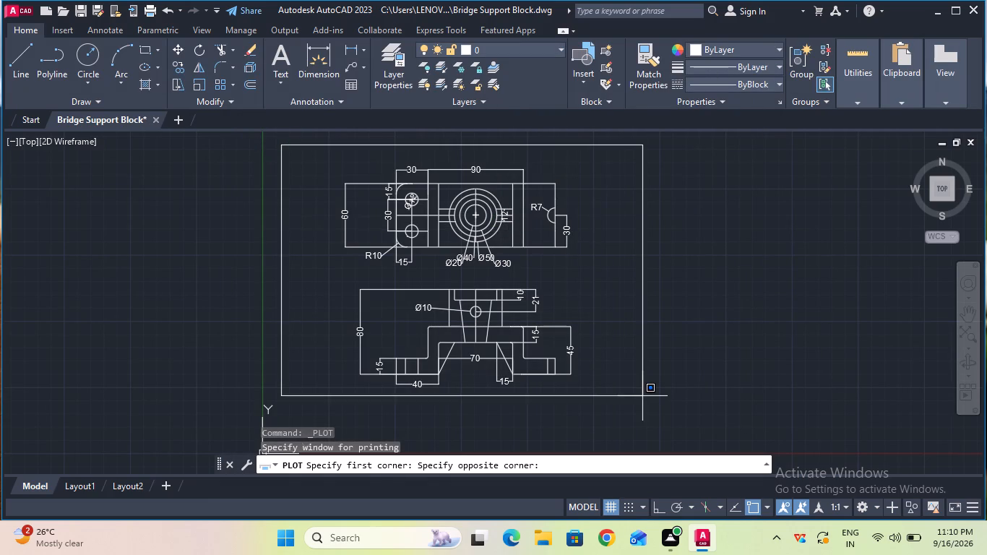
left_click(651, 414)
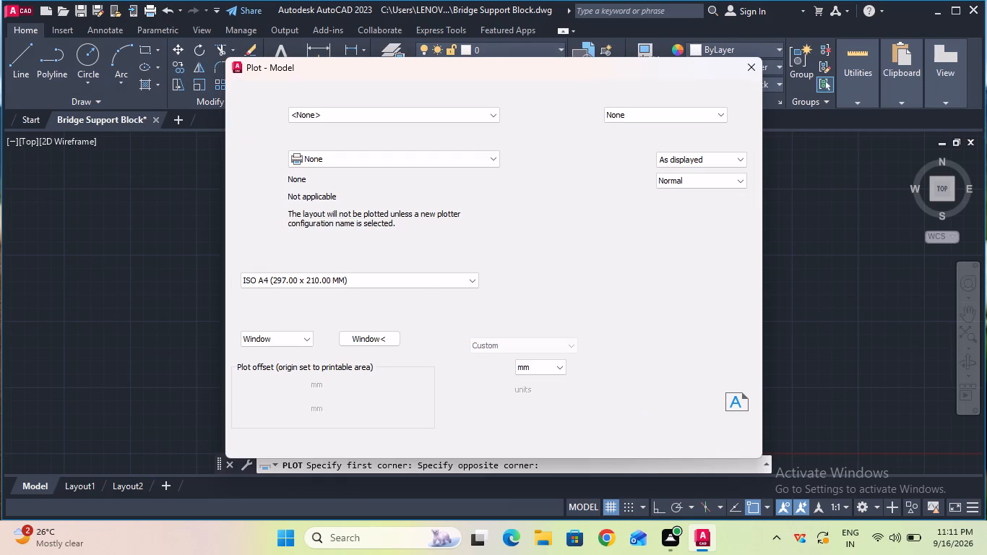
Plot the drawing with DWG To PDF.pc3 and save it as Bridge Support Block-Model.pdf in Documents.
left_click(428, 165)
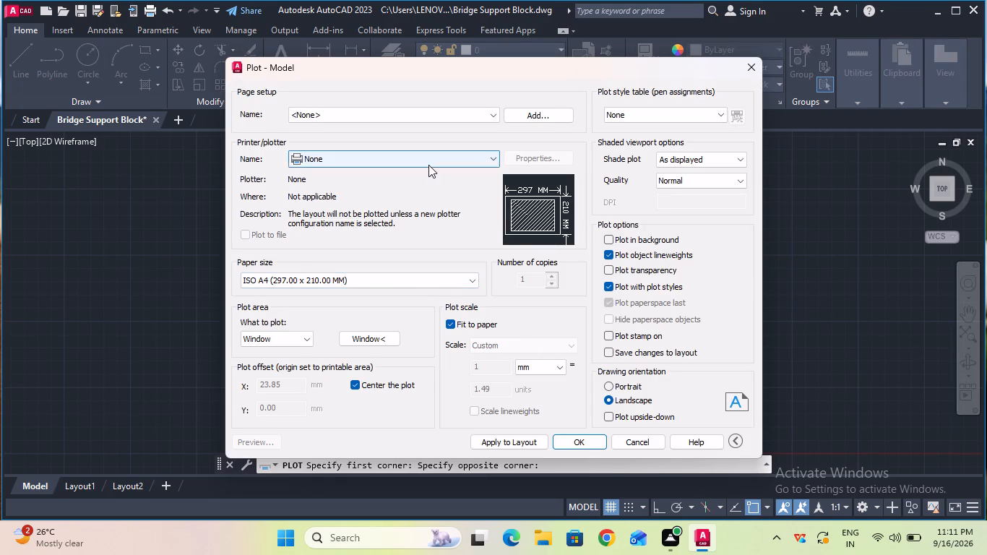
left_click(420, 347)
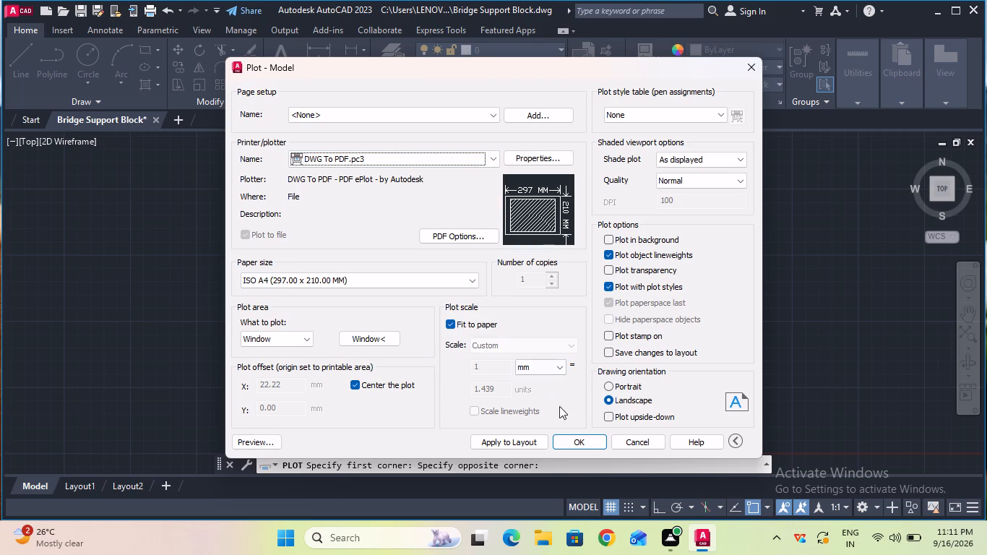
left_click(572, 442)
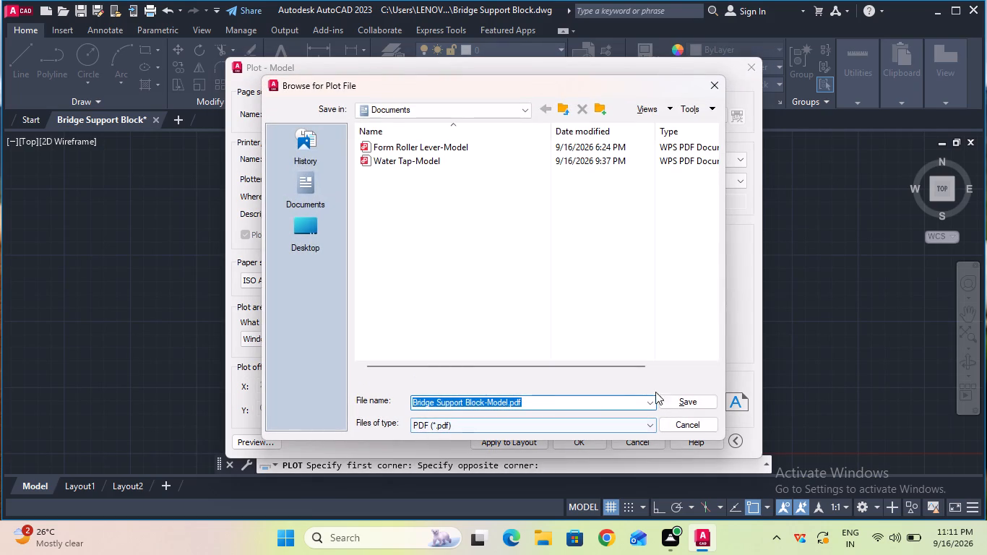
left_click(663, 399)
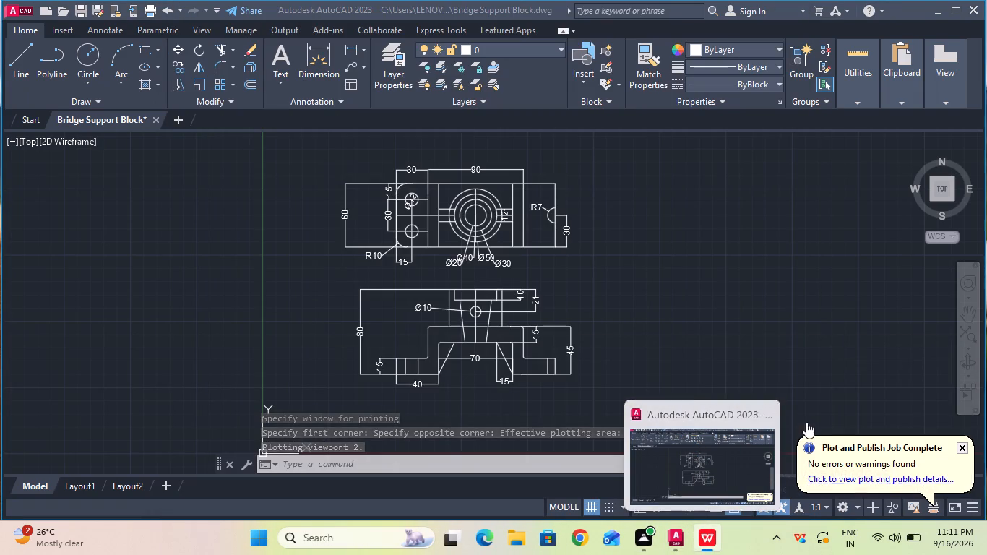
Check both views in the plotted PDF in WPS Office, and close the viewer and its new-document notification.
double_click(827, 299)
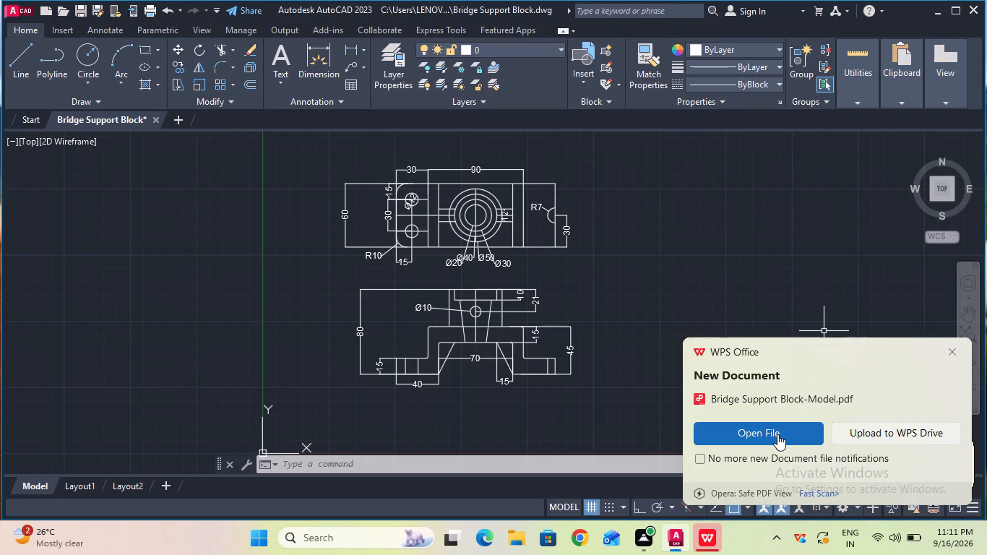
double_click(714, 528)
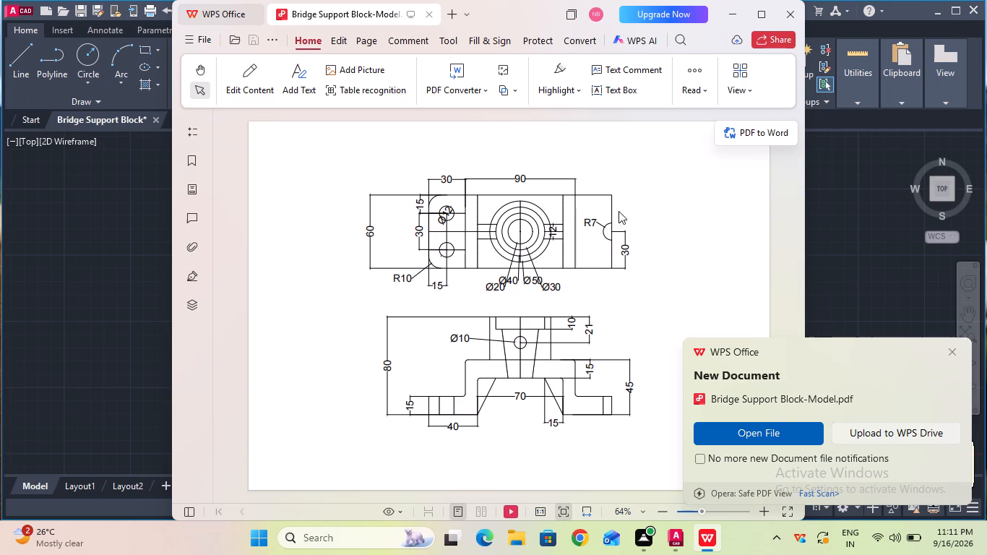
left_click(791, 6)
left_click(949, 343)
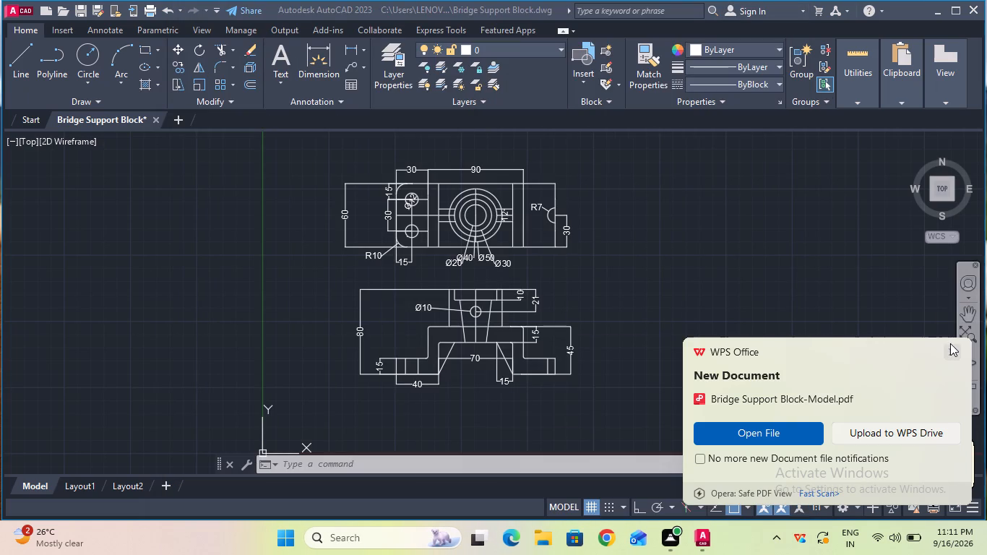
left_click(950, 348)
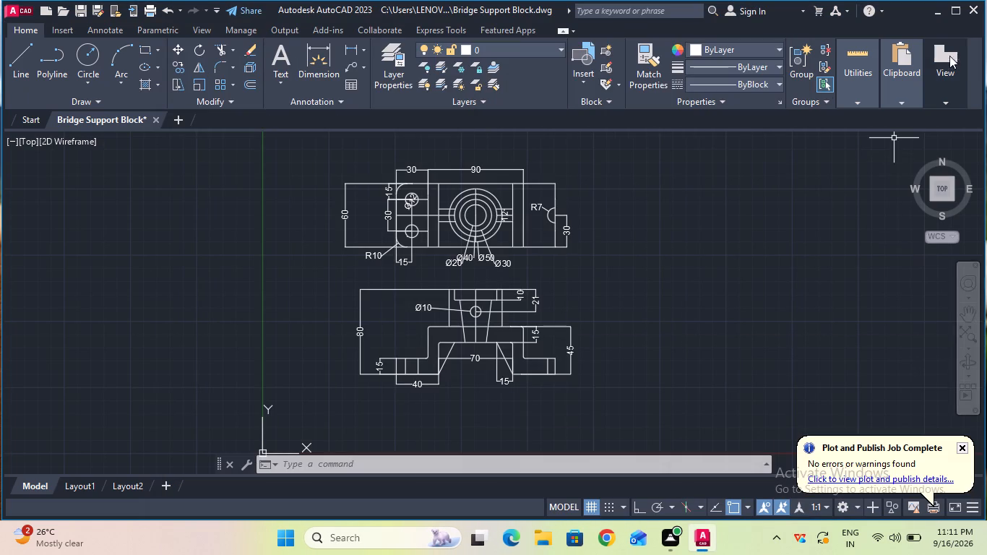
Quit AutoCAD, saving the changes to Bridge Support Block.dwg.
left_click(973, 11)
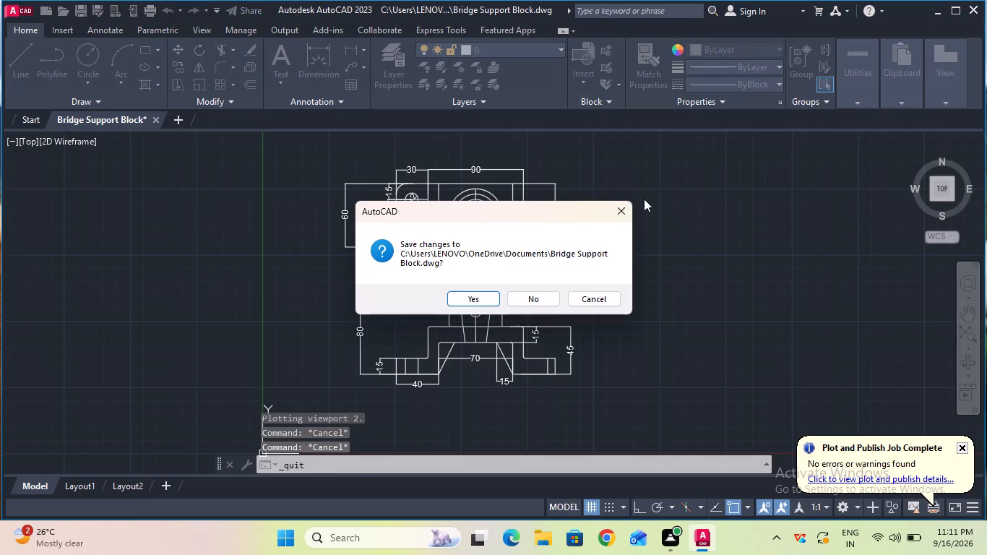
double_click(483, 295)
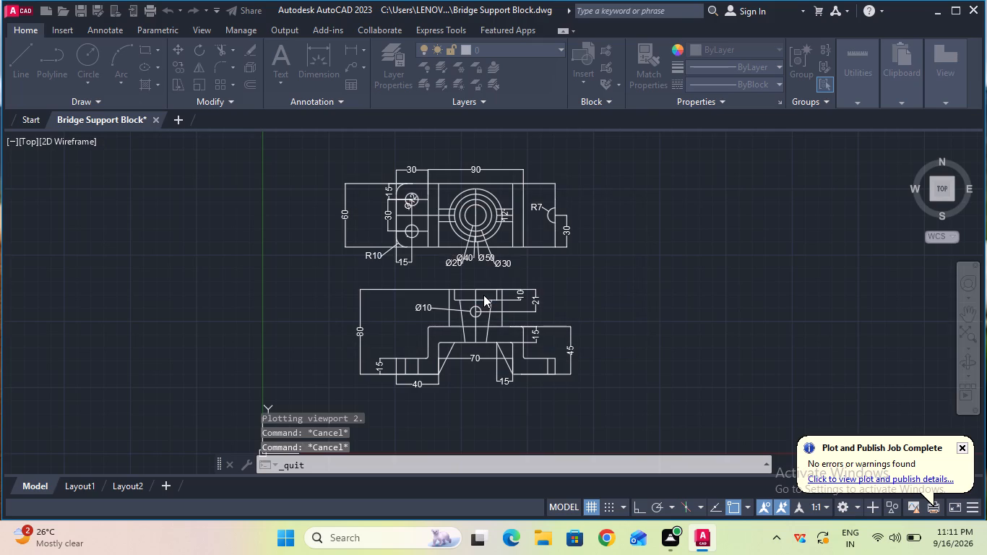